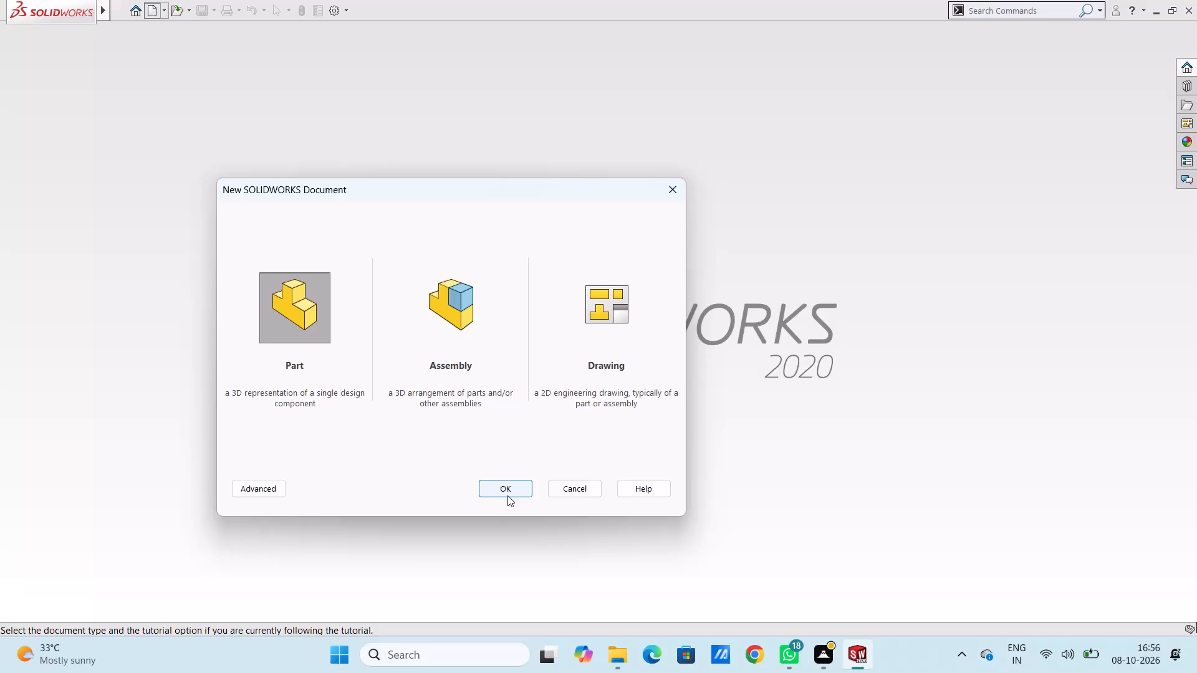
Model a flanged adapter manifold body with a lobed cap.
Create a new part document and open a sketch on the Top Plane.
click(504, 490)
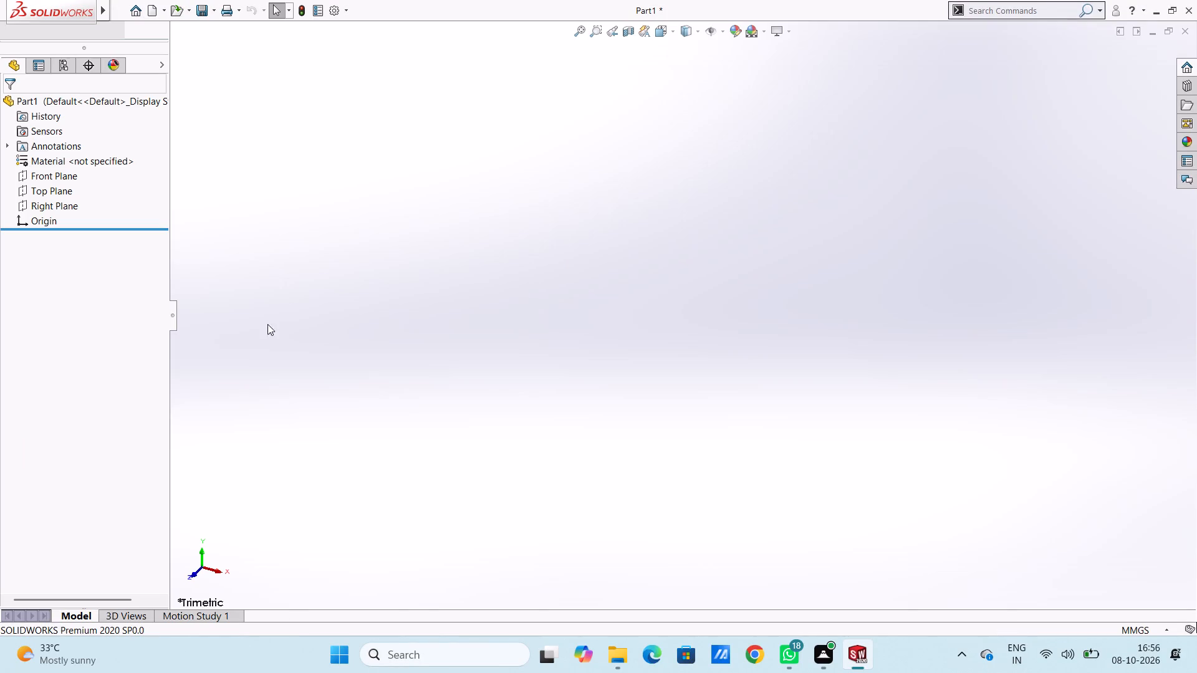
click(50, 187)
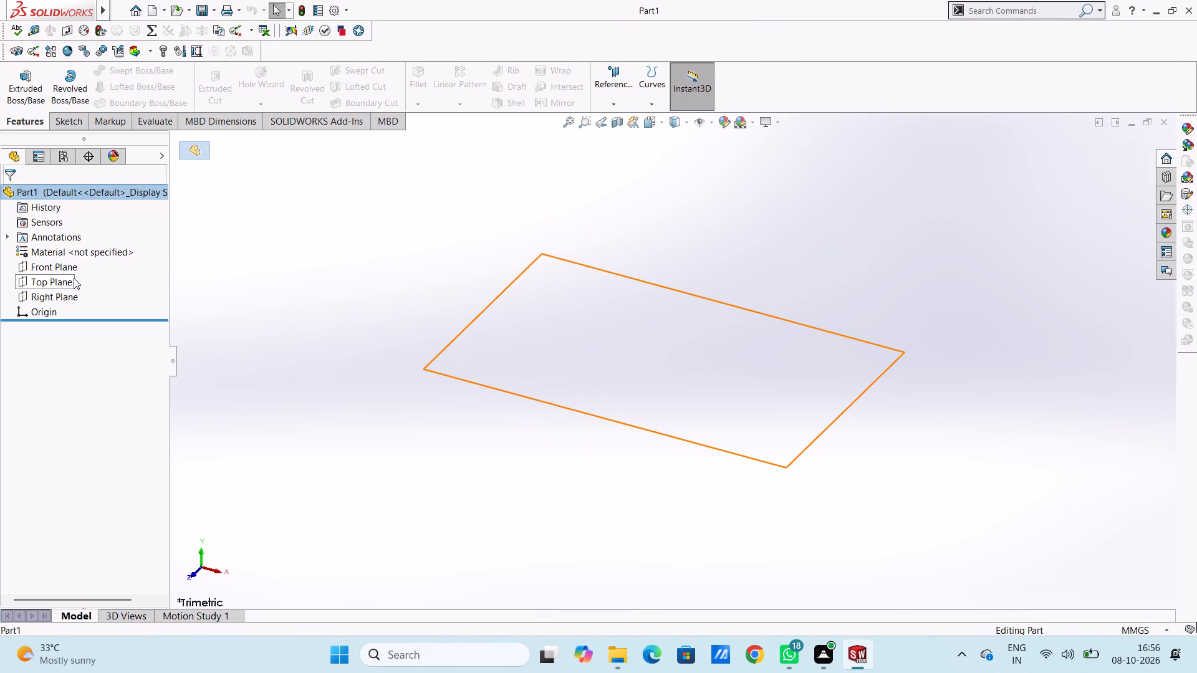
click(72, 280)
click(80, 265)
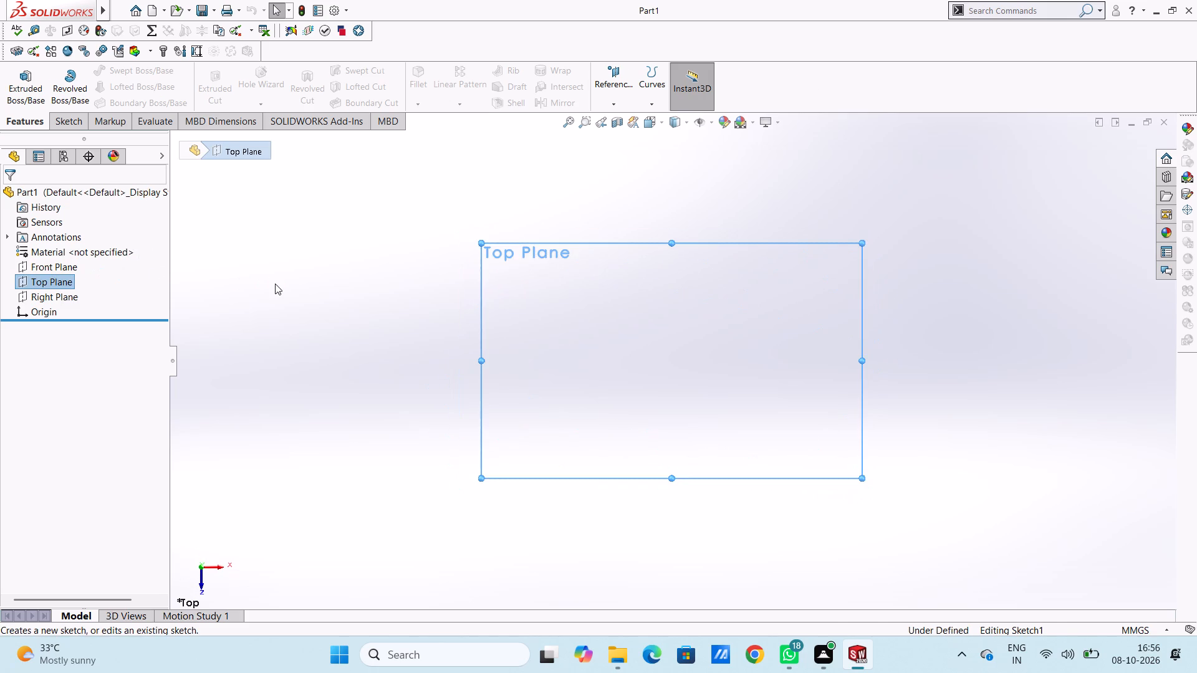
click(275, 284)
Sketch a circle centred on the origin and dimension its diameter to 142 mm.
click(139, 72)
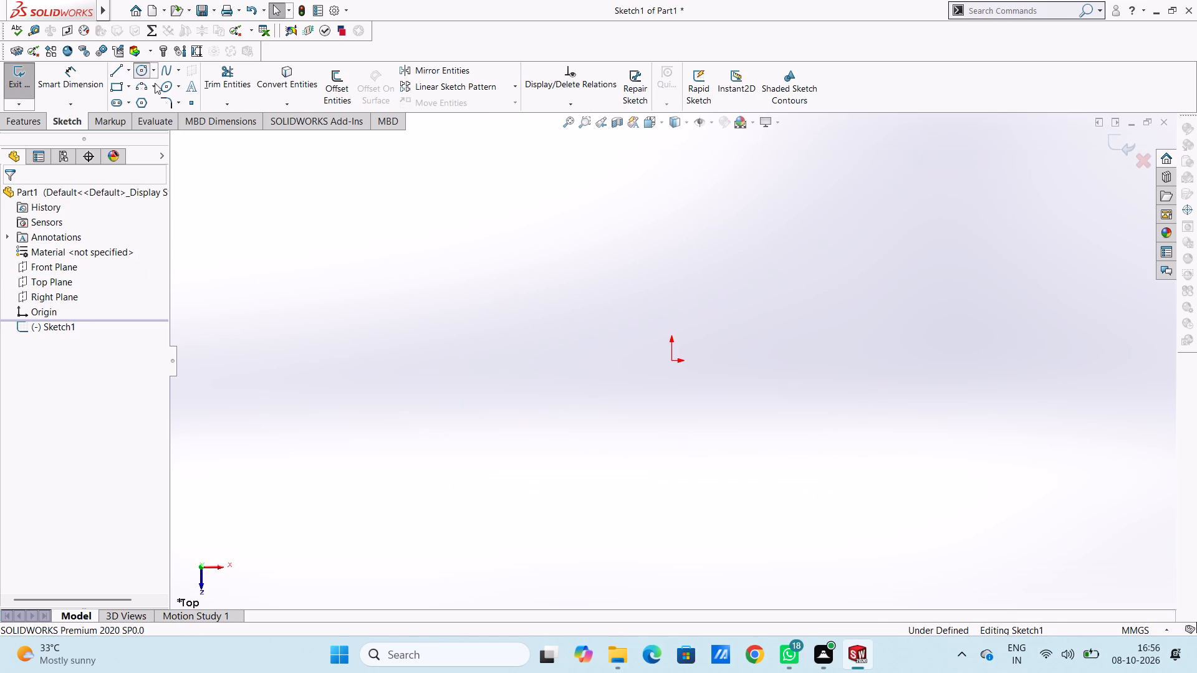
click(673, 363)
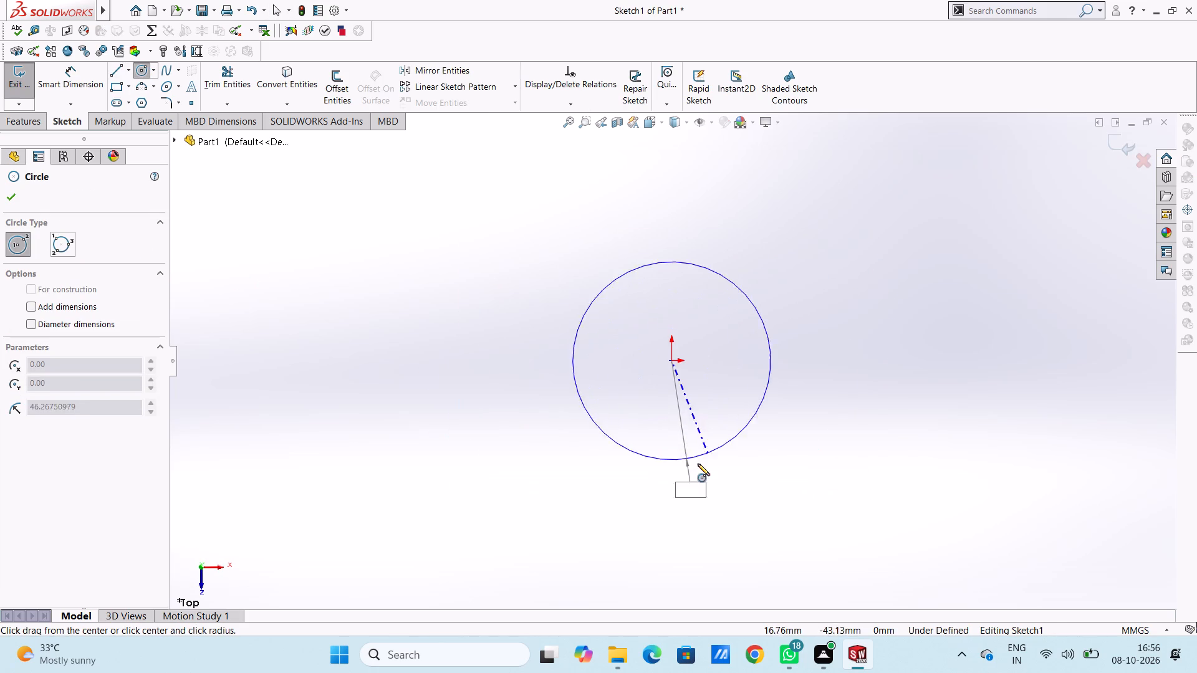
click(564, 469)
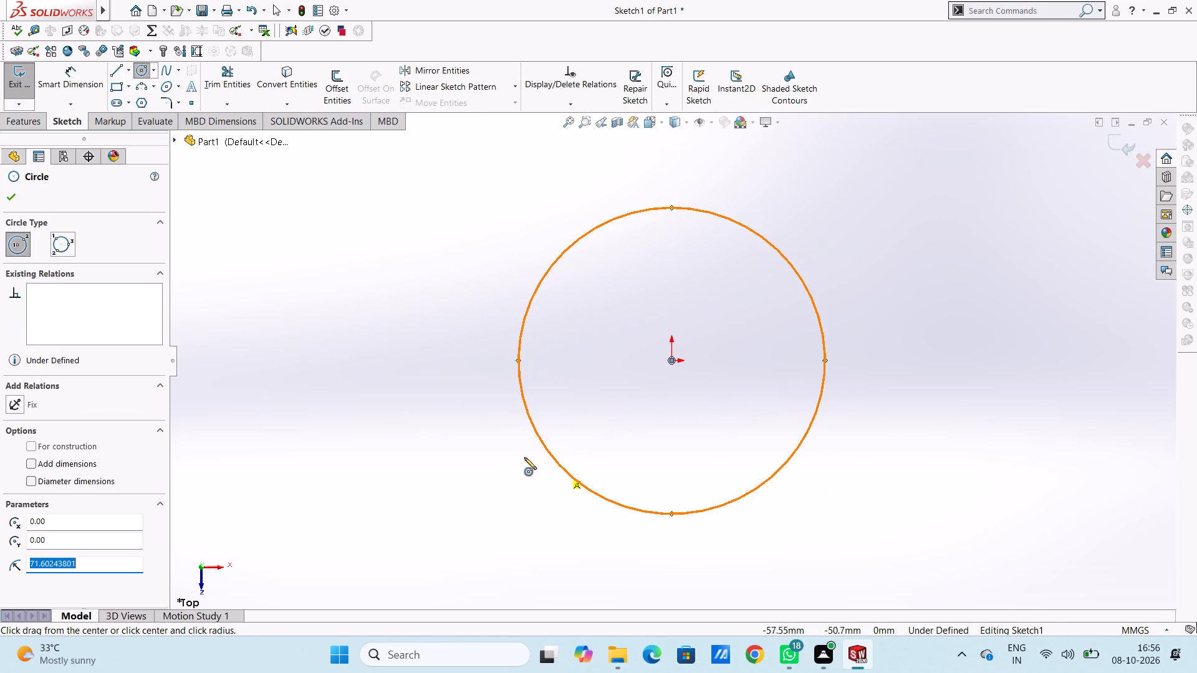
click(11, 199)
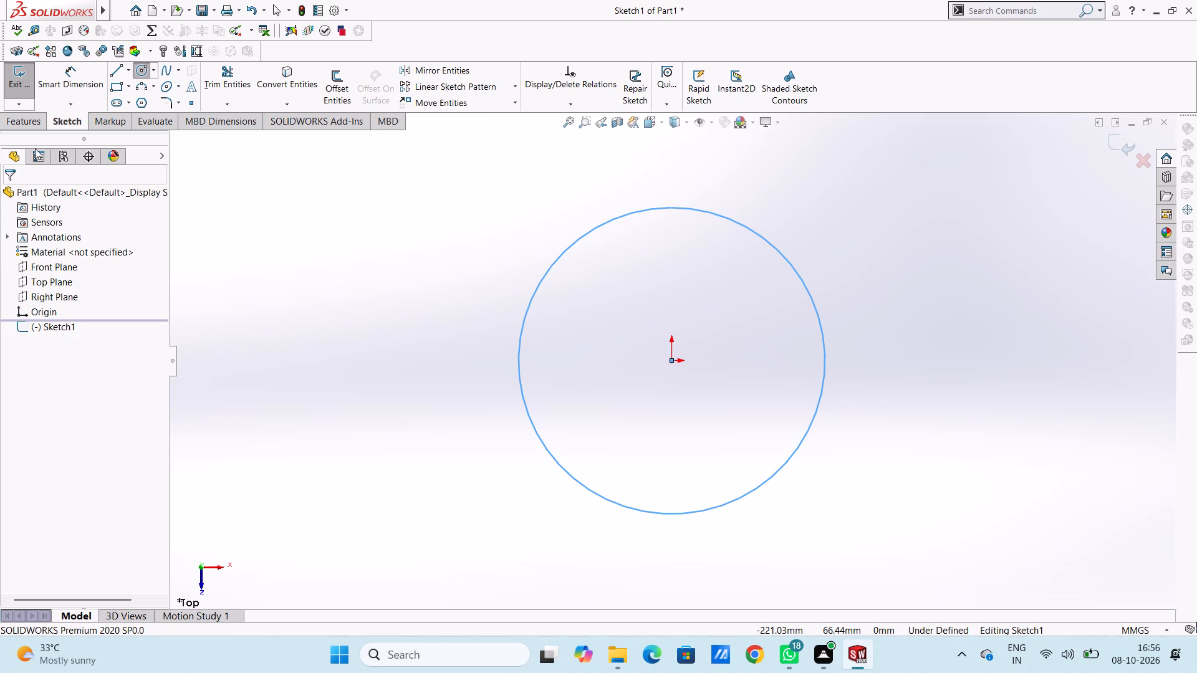
click(77, 74)
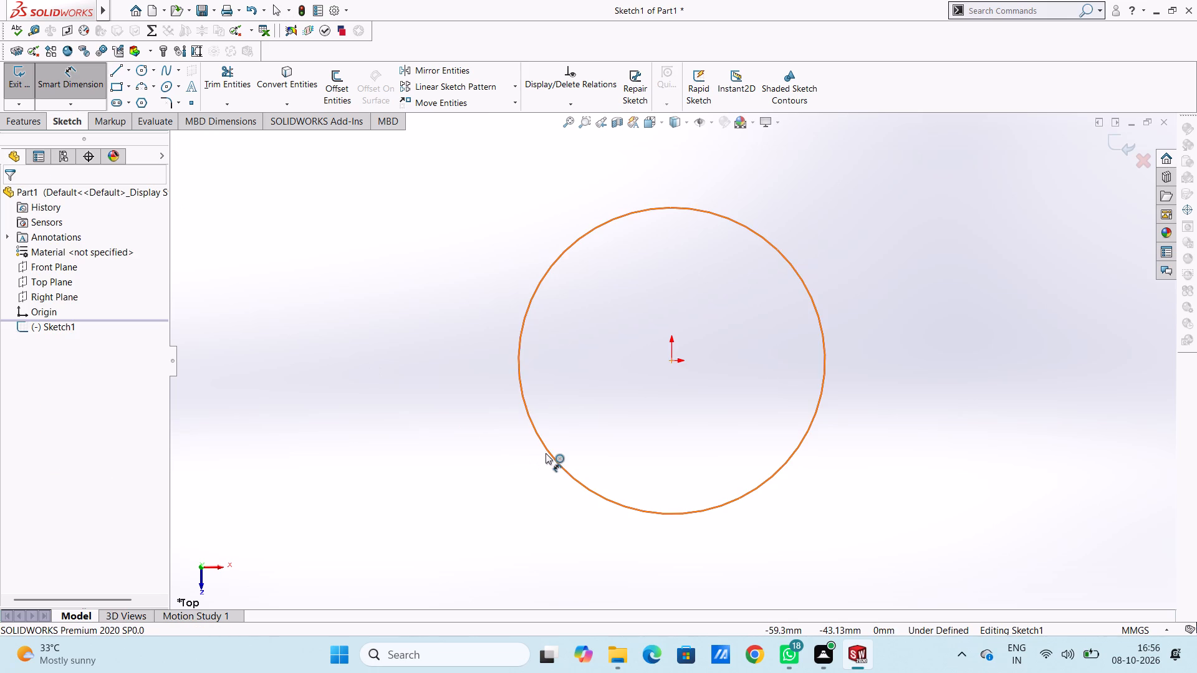
click(546, 453)
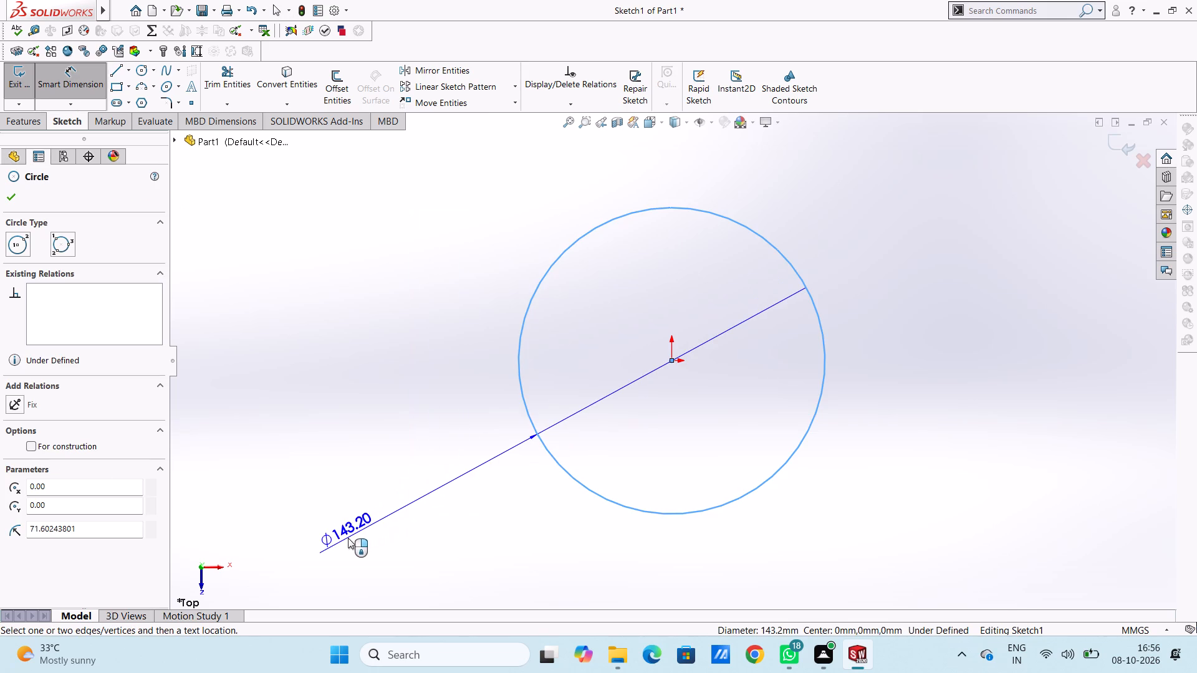
click(348, 538)
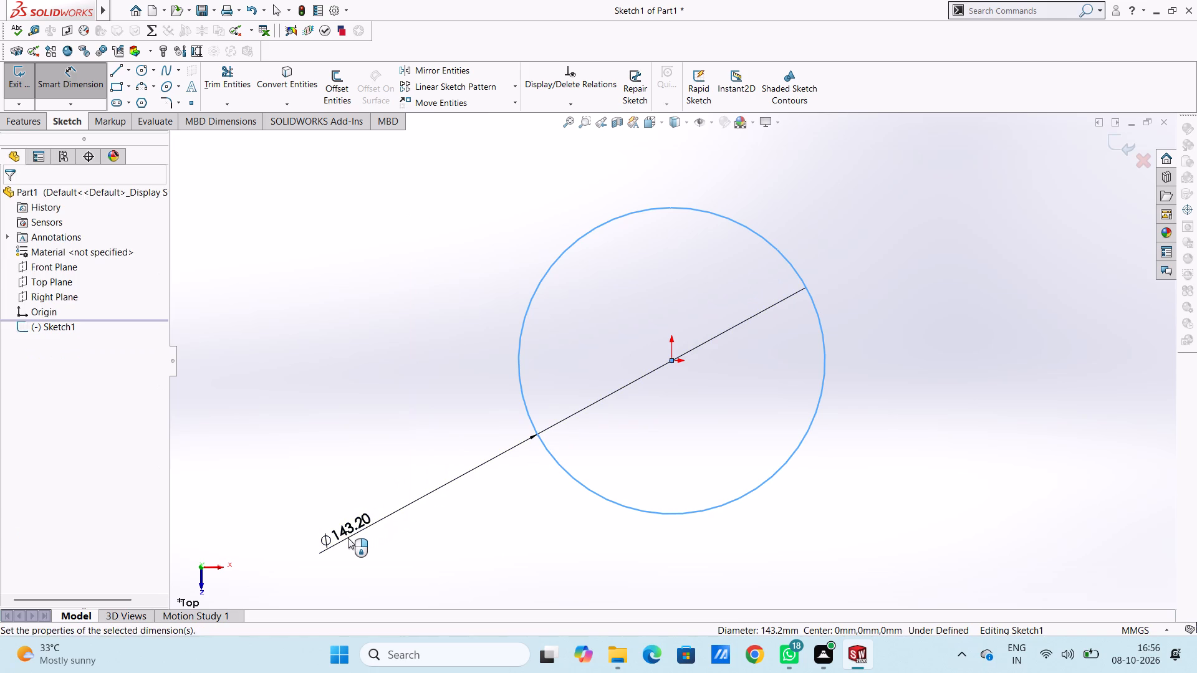
text(142)
key(Return)
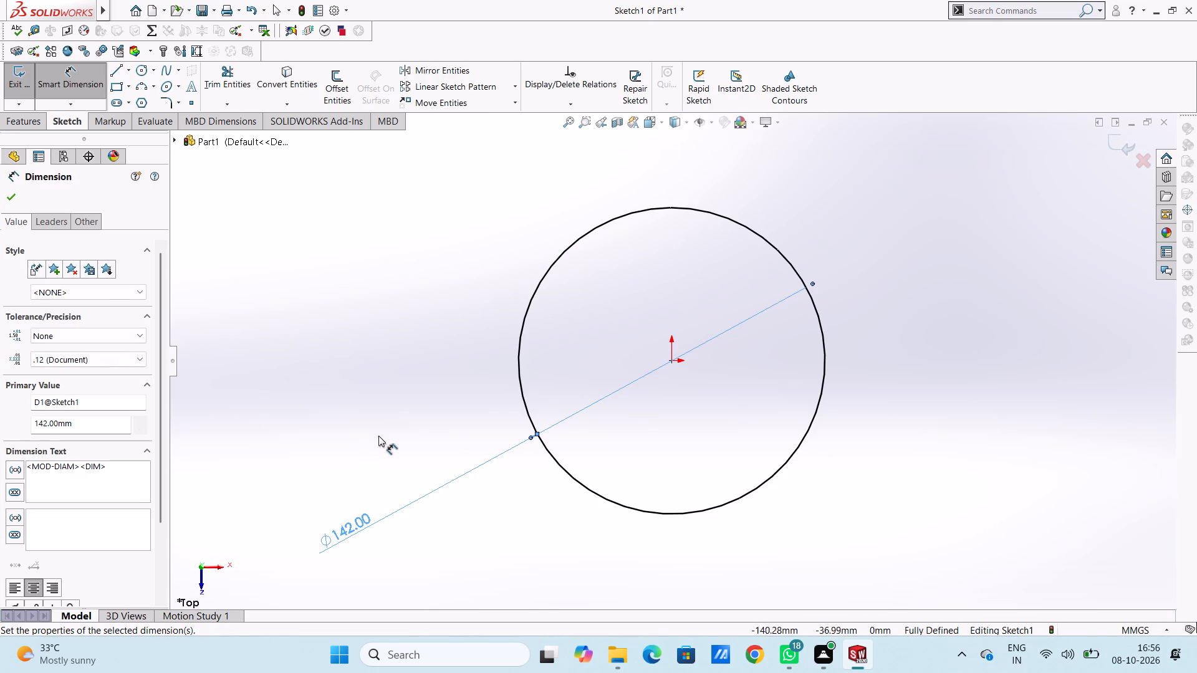
click(381, 432)
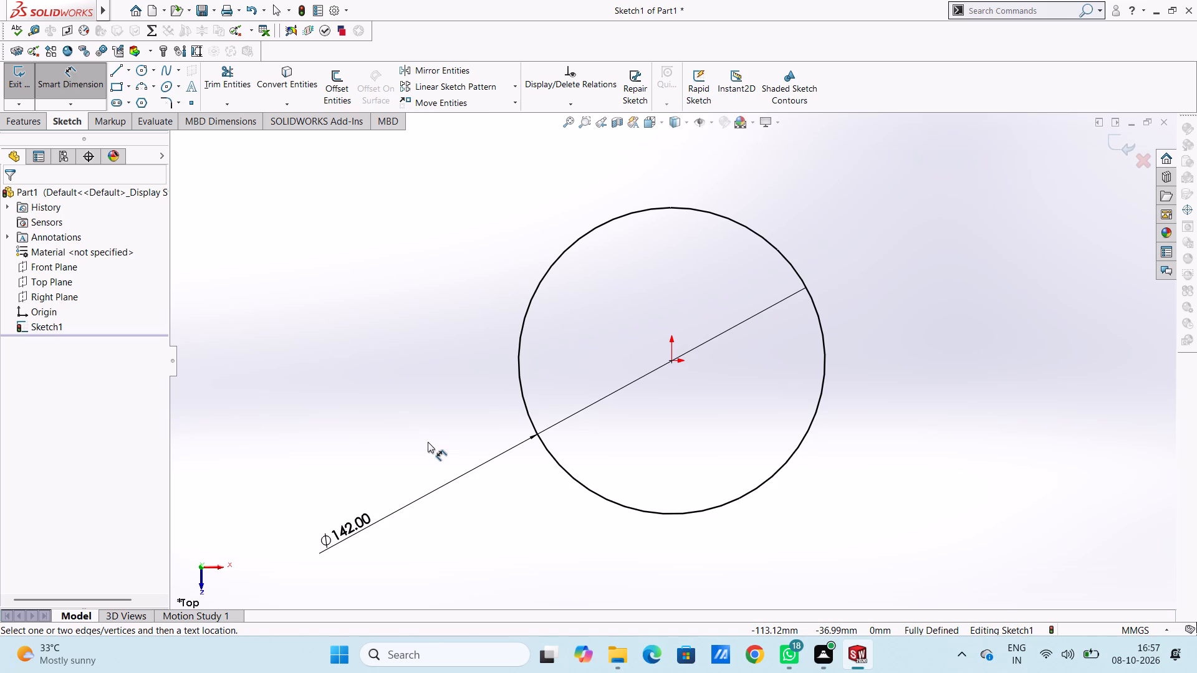
Sketch a second circle centred on the origin, entering 59+59 as its radius for 118 mm.
scroll(492, 370, up, 1)
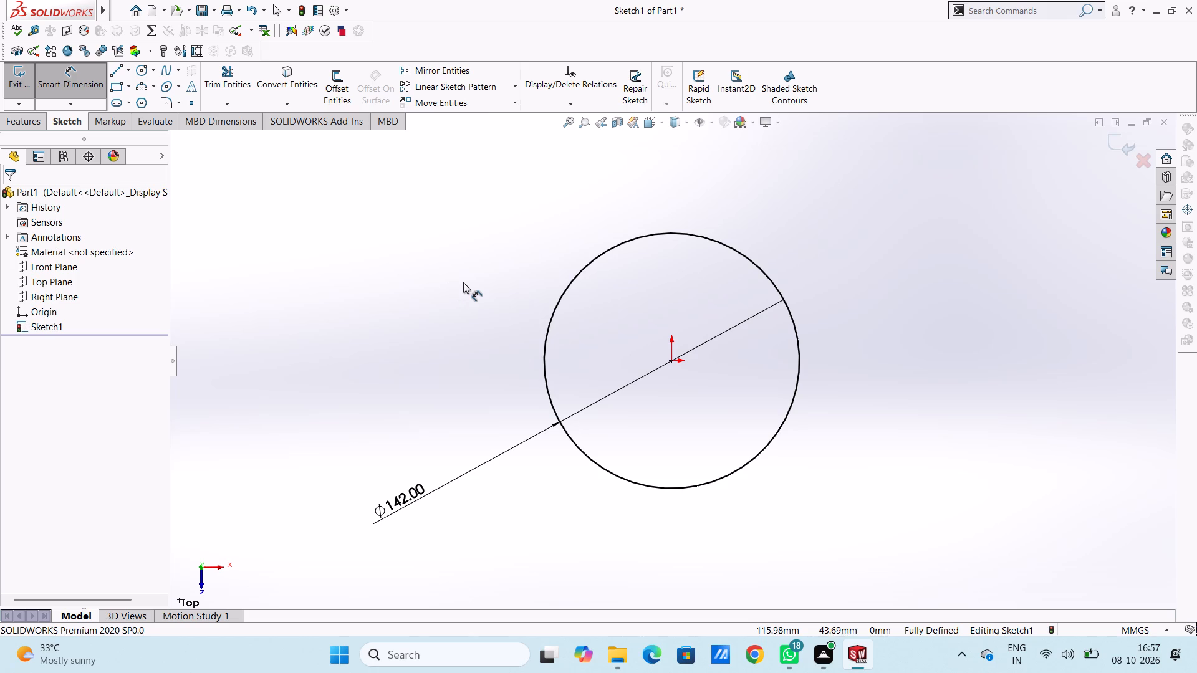
click(140, 70)
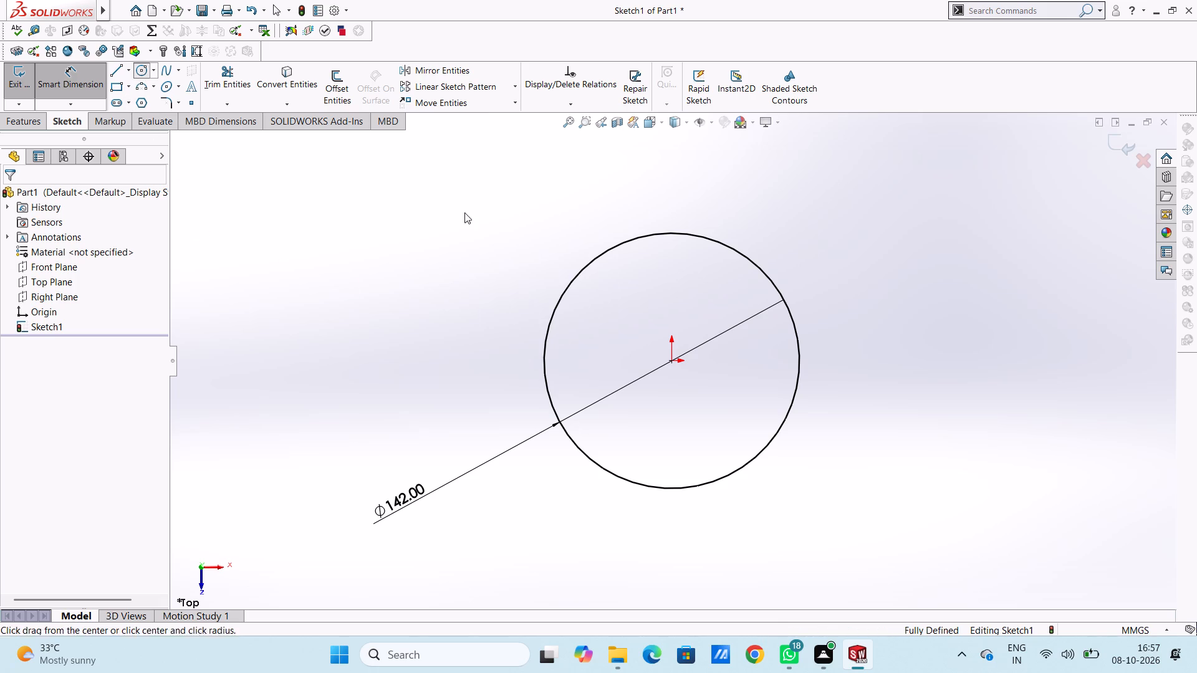
click(671, 360)
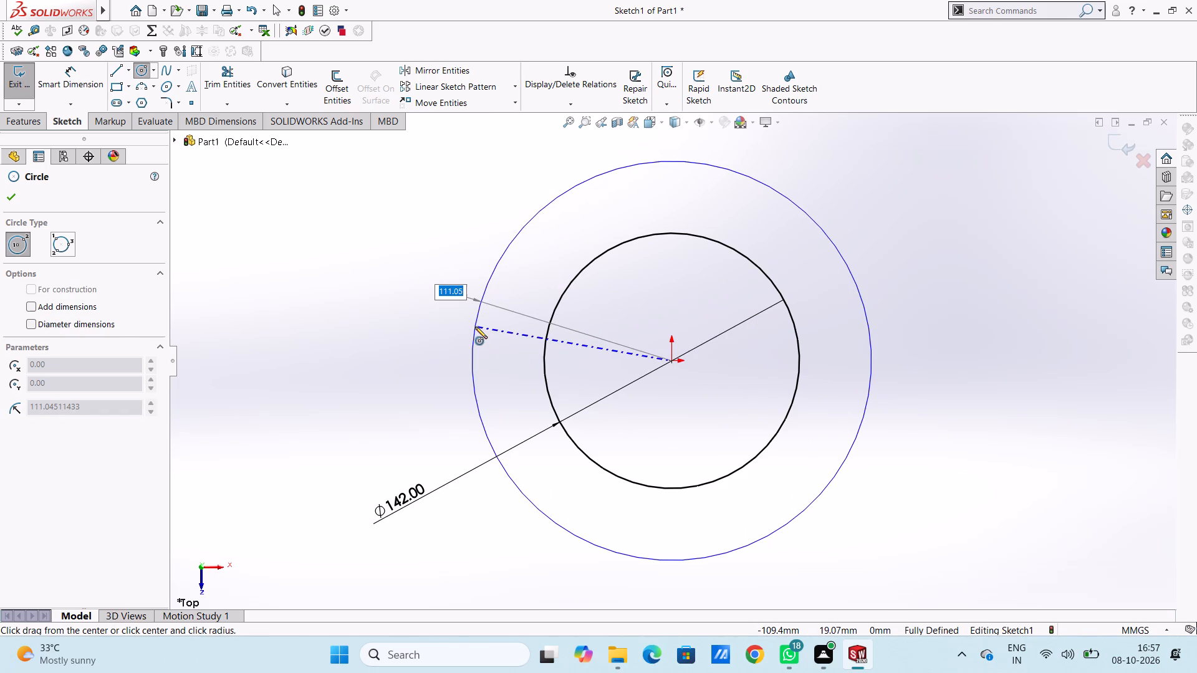
text(59)
key(plus)
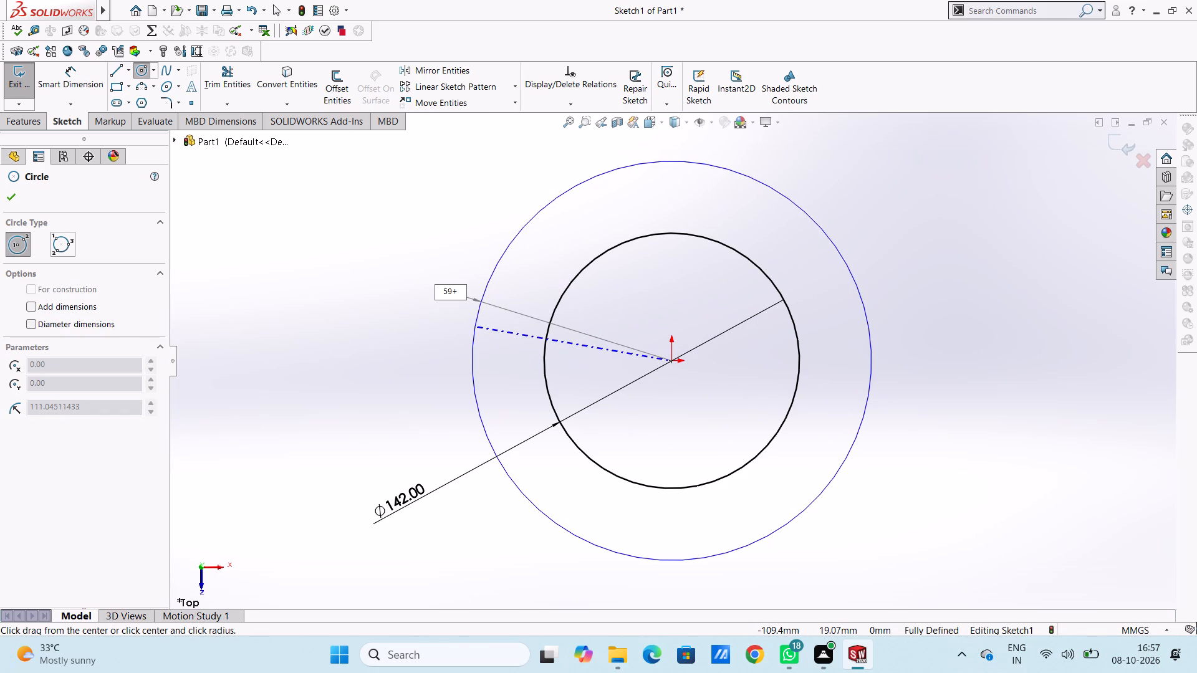
text(59)
key(Return)
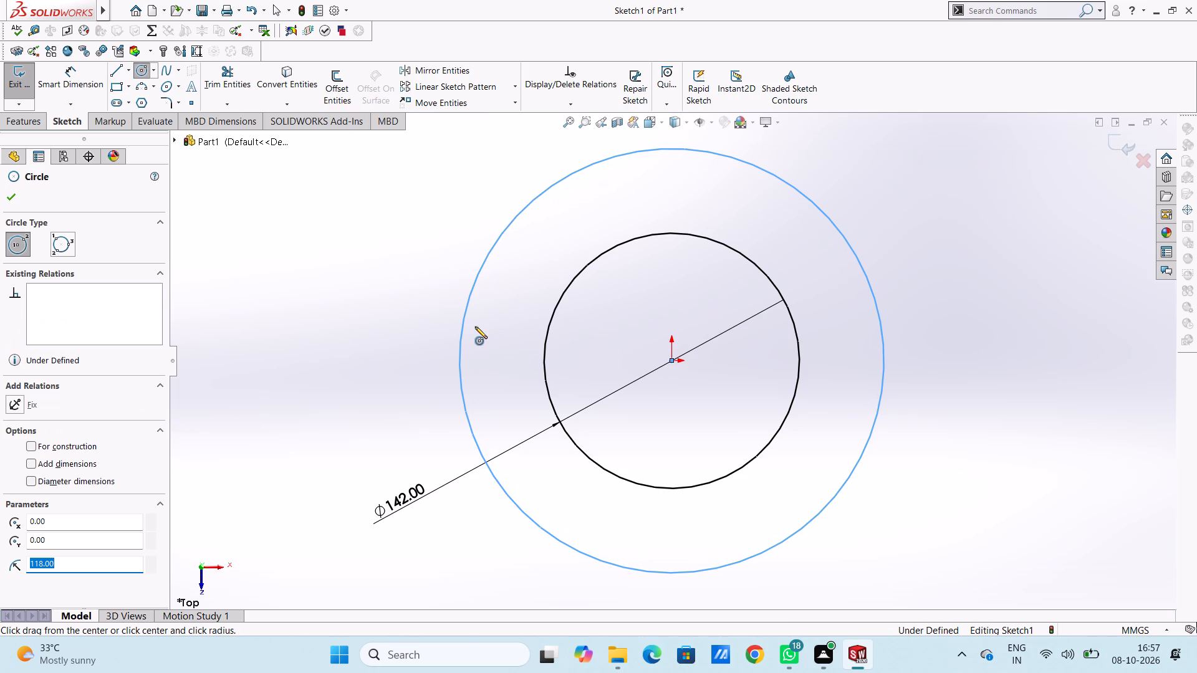
click(7, 193)
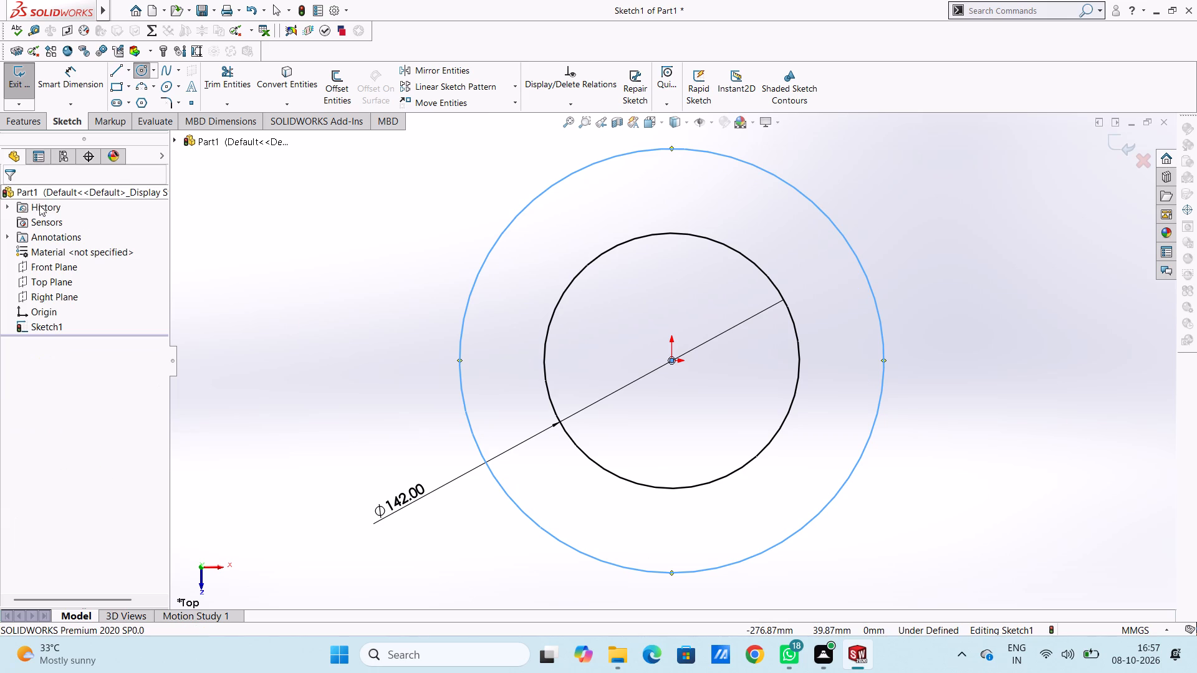
Dimension the second origin-centred circle's diameter to 118 mm.
scroll(309, 327, up, 4)
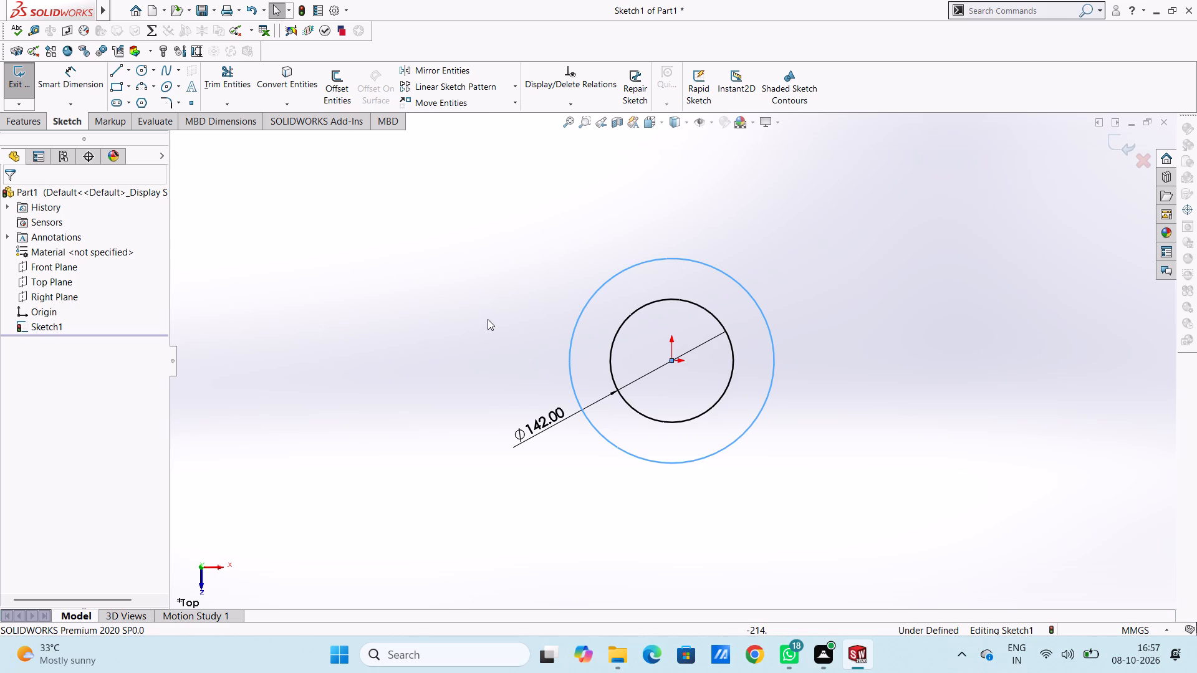
click(76, 80)
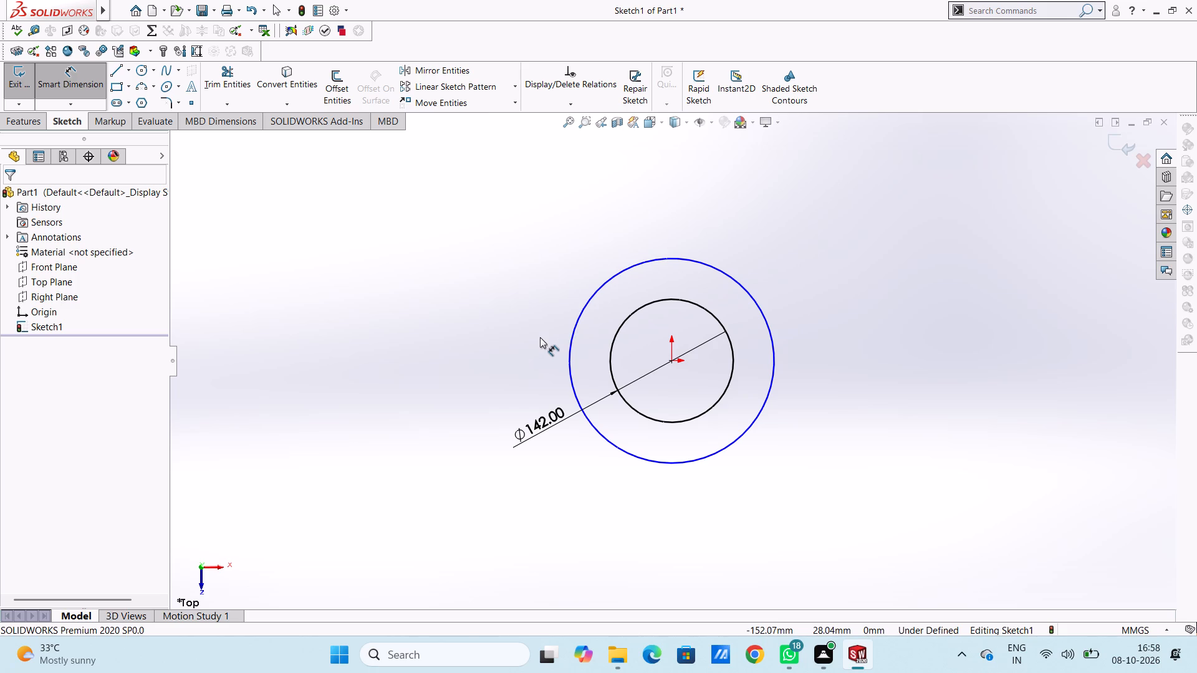
click(574, 336)
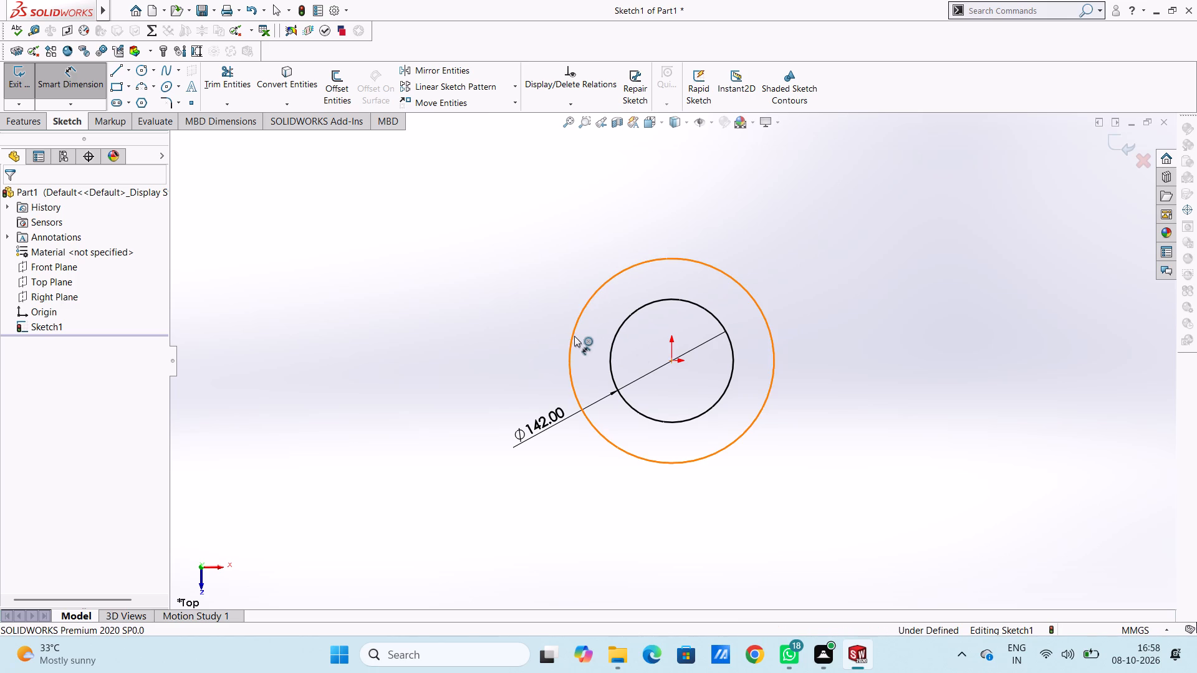
click(463, 223)
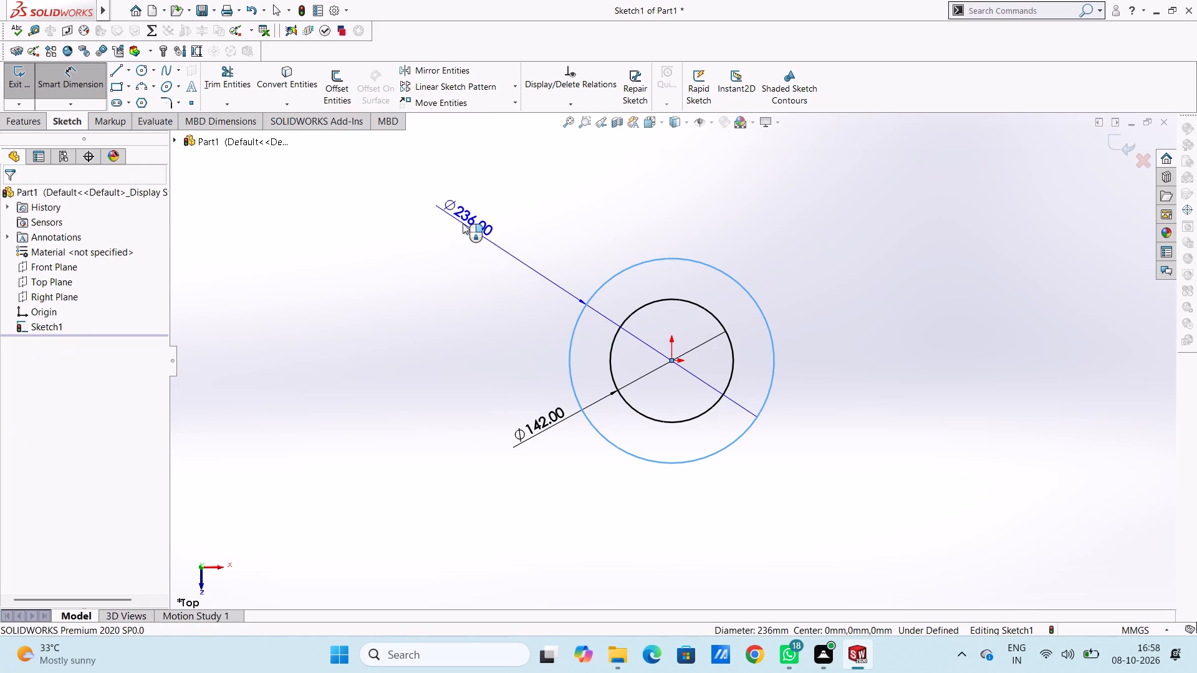
text(118)
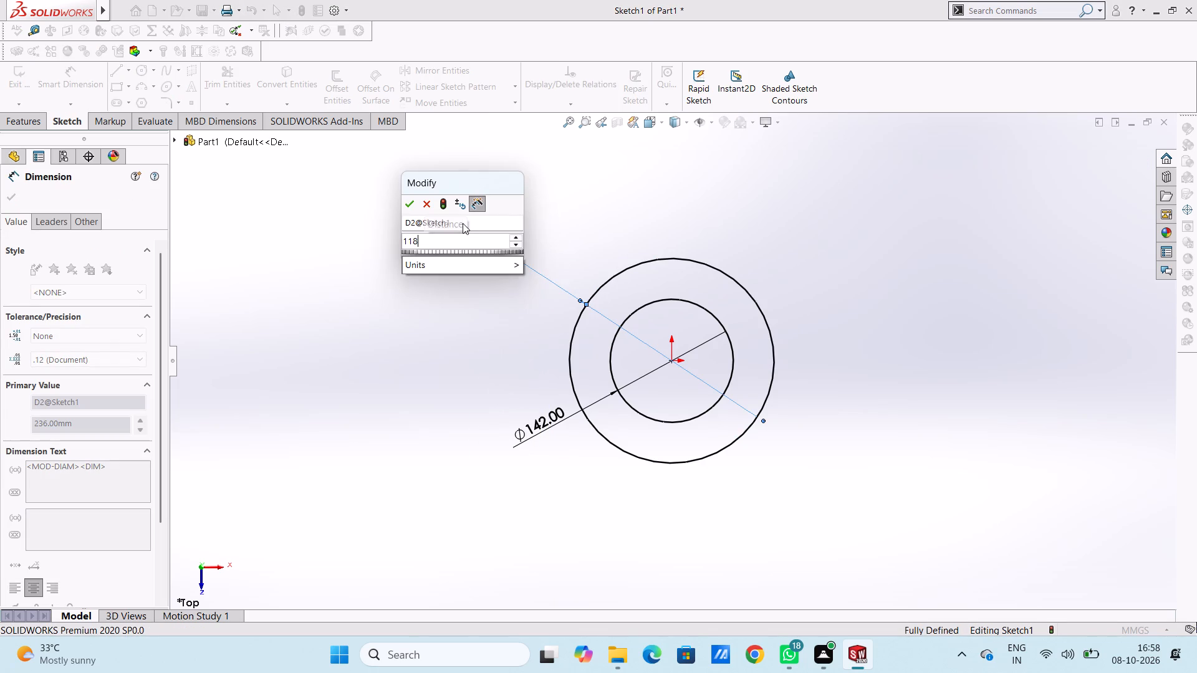
key(Return)
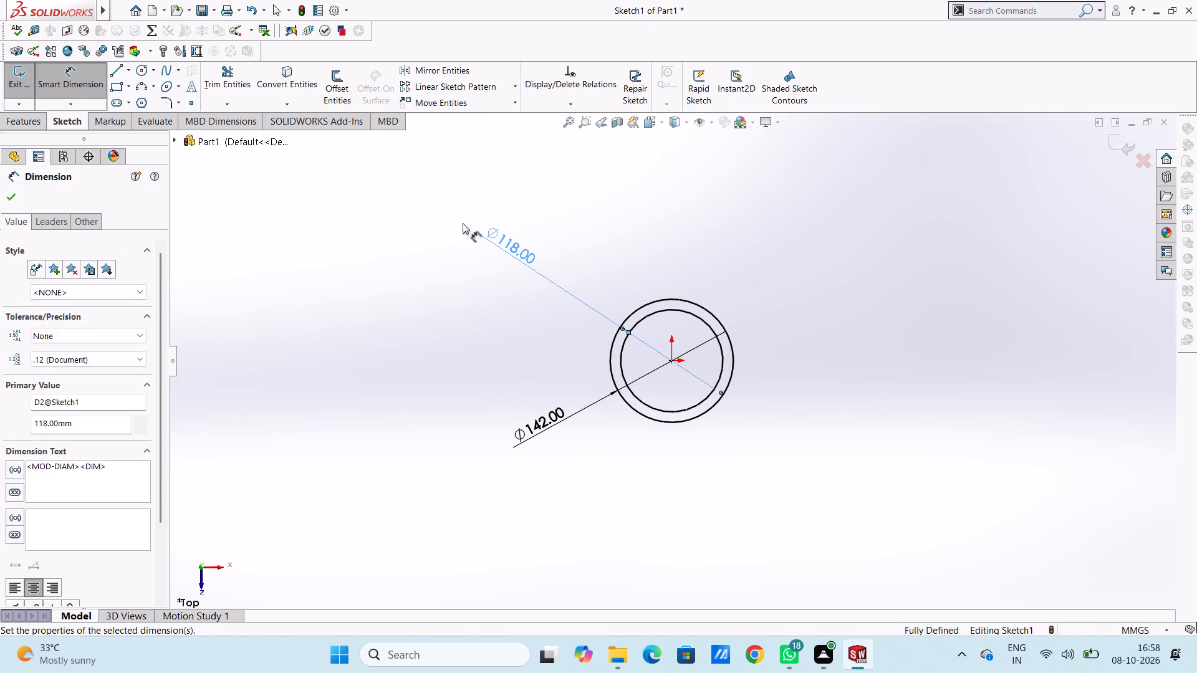
click(504, 337)
Sketch a small circle about 17 mm in diameter, centred on the topmost point of the 118 mm circle.
scroll(669, 310, down, 2)
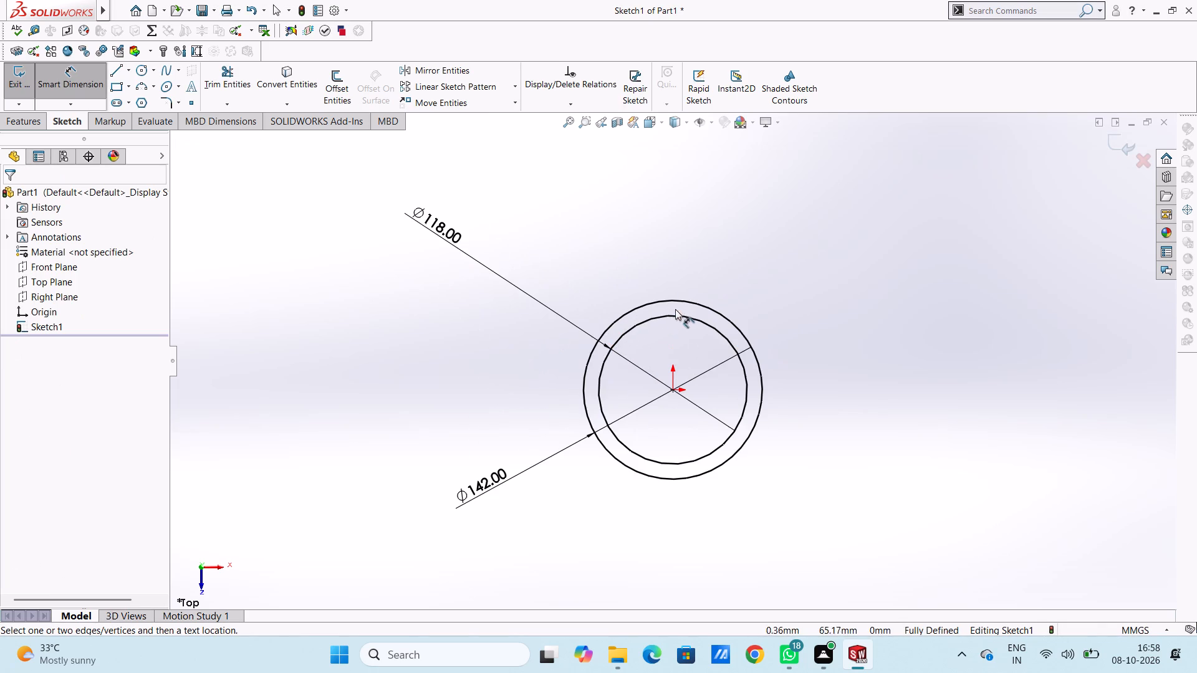
scroll(752, 381, up, 2)
scroll(751, 381, down, 2)
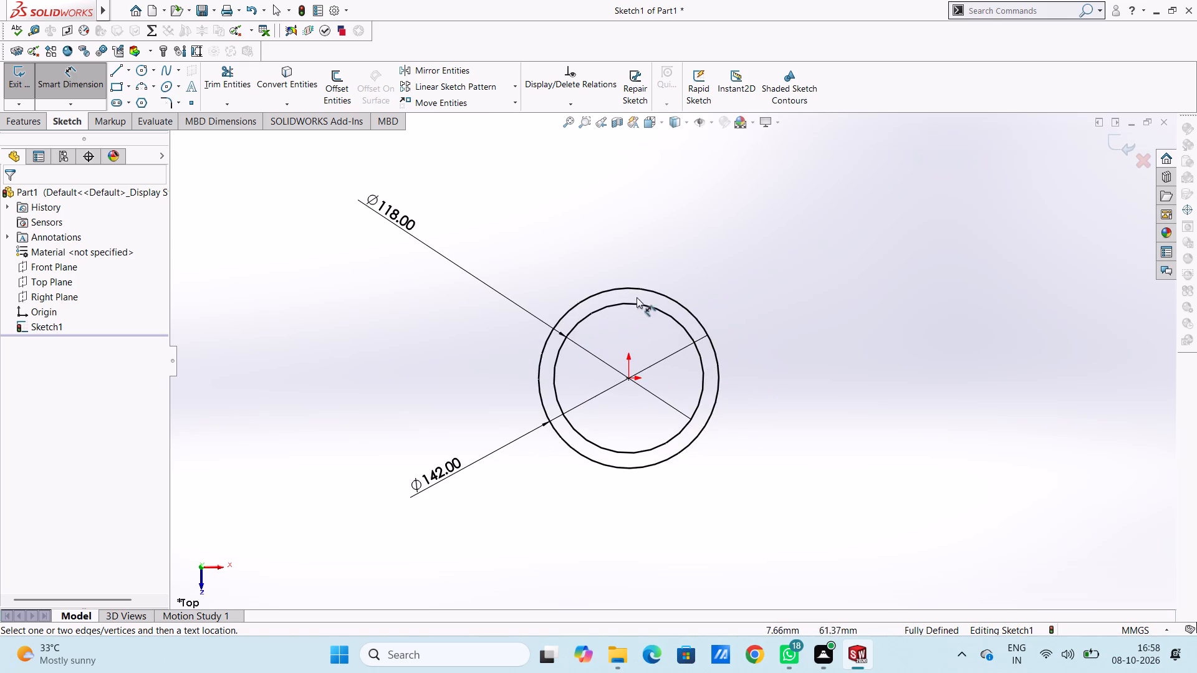
scroll(635, 295, down, 1)
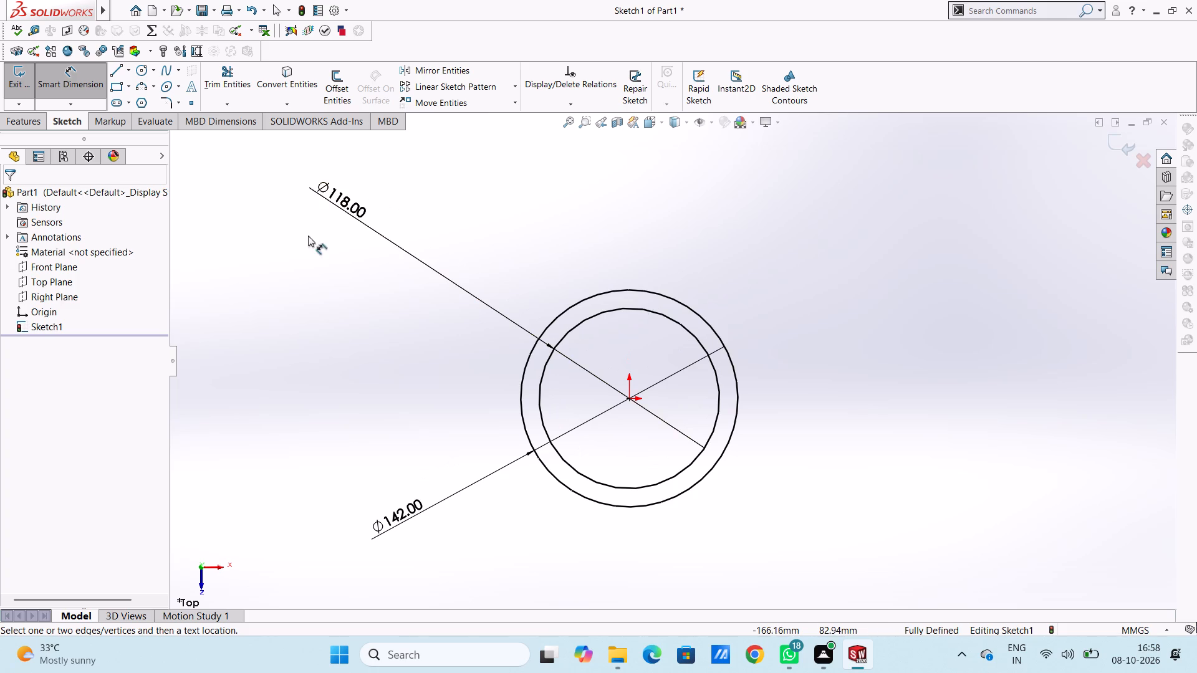
click(142, 65)
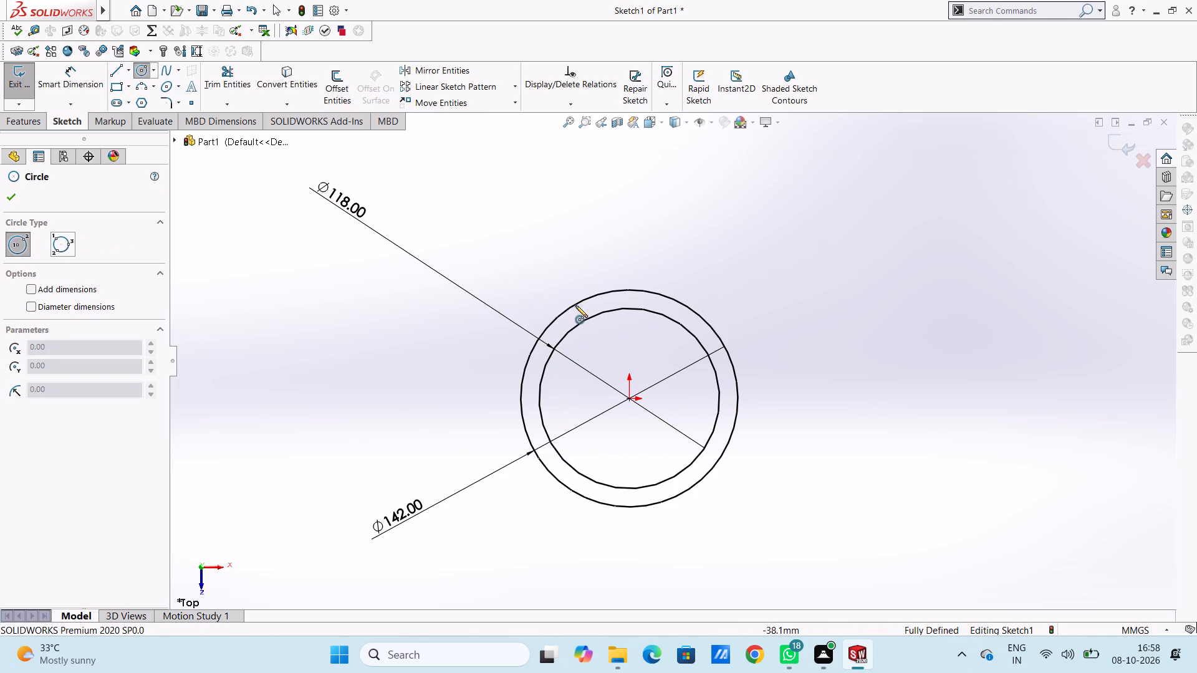
click(629, 308)
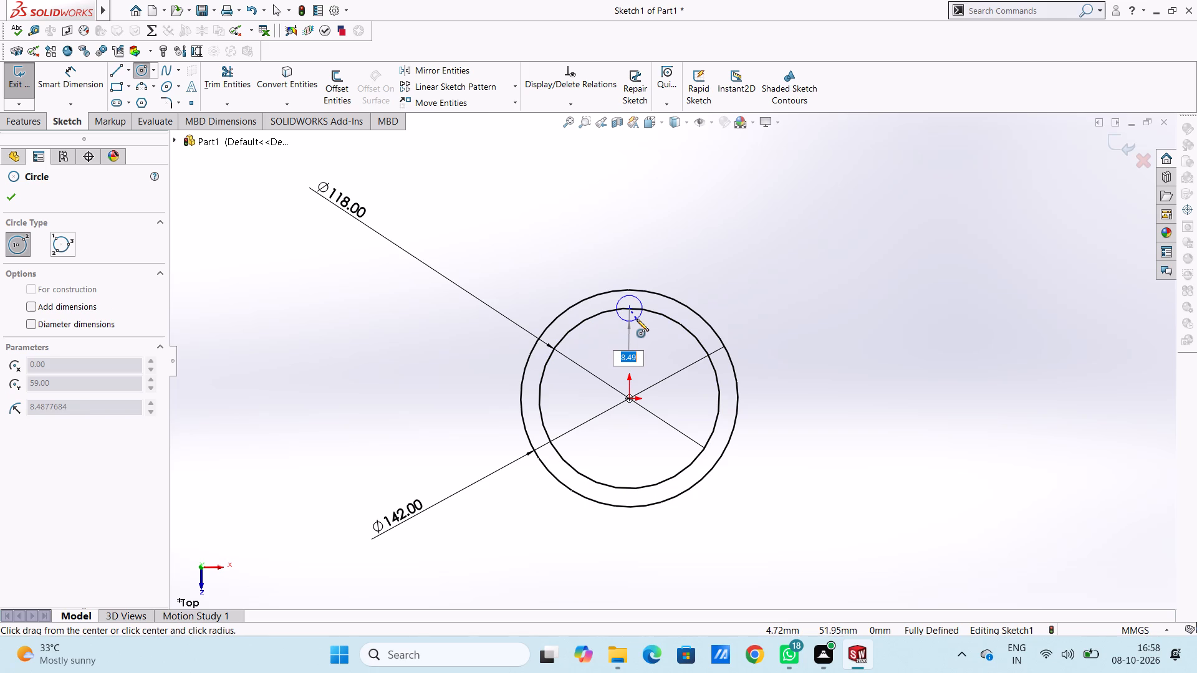
click(637, 319)
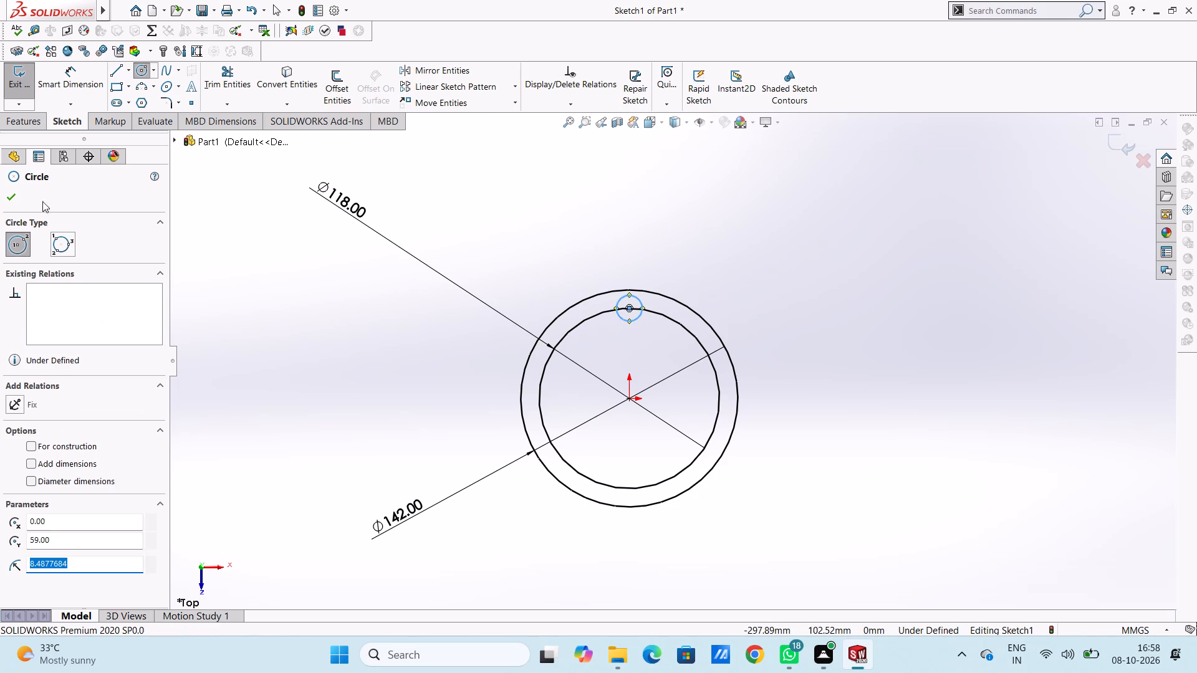
click(12, 198)
Dimension the small circle's diameter to 11 mm.
click(75, 84)
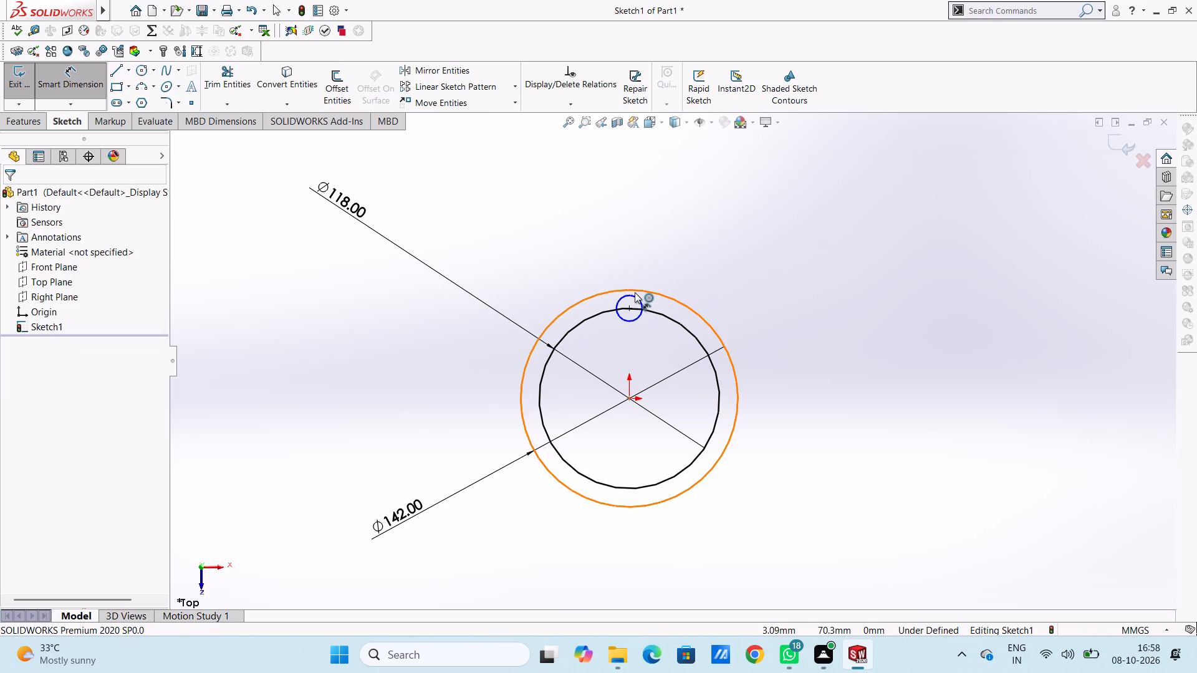
click(636, 297)
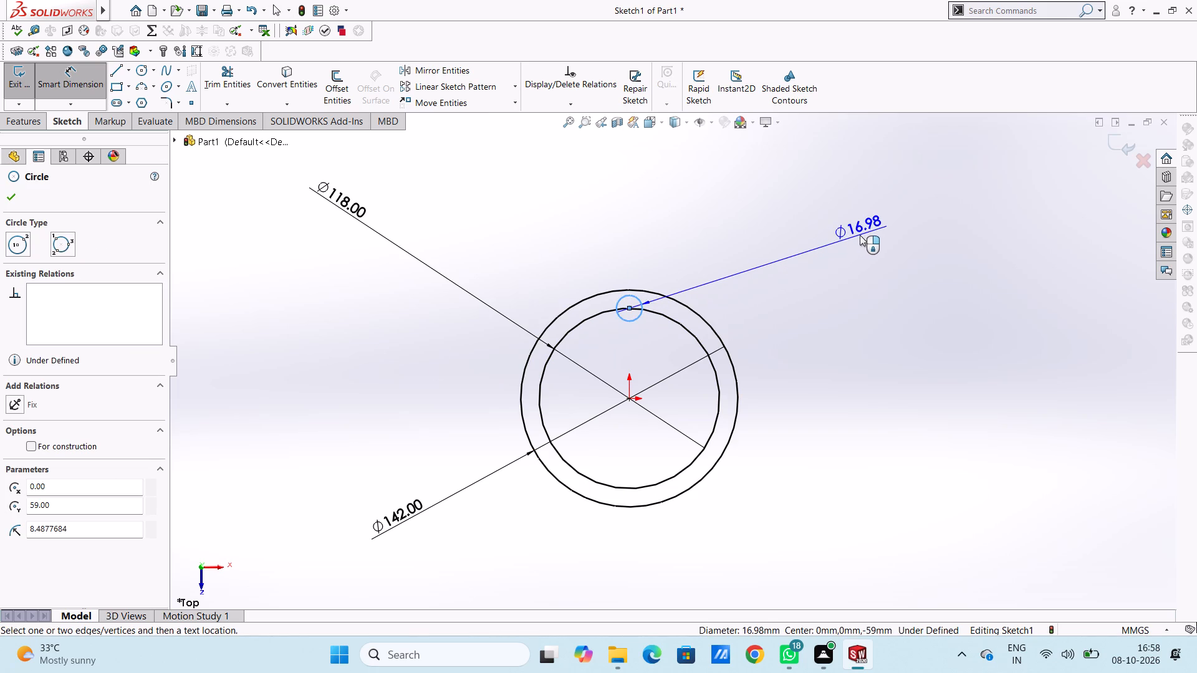
click(860, 235)
text(11)
key(Return)
click(592, 224)
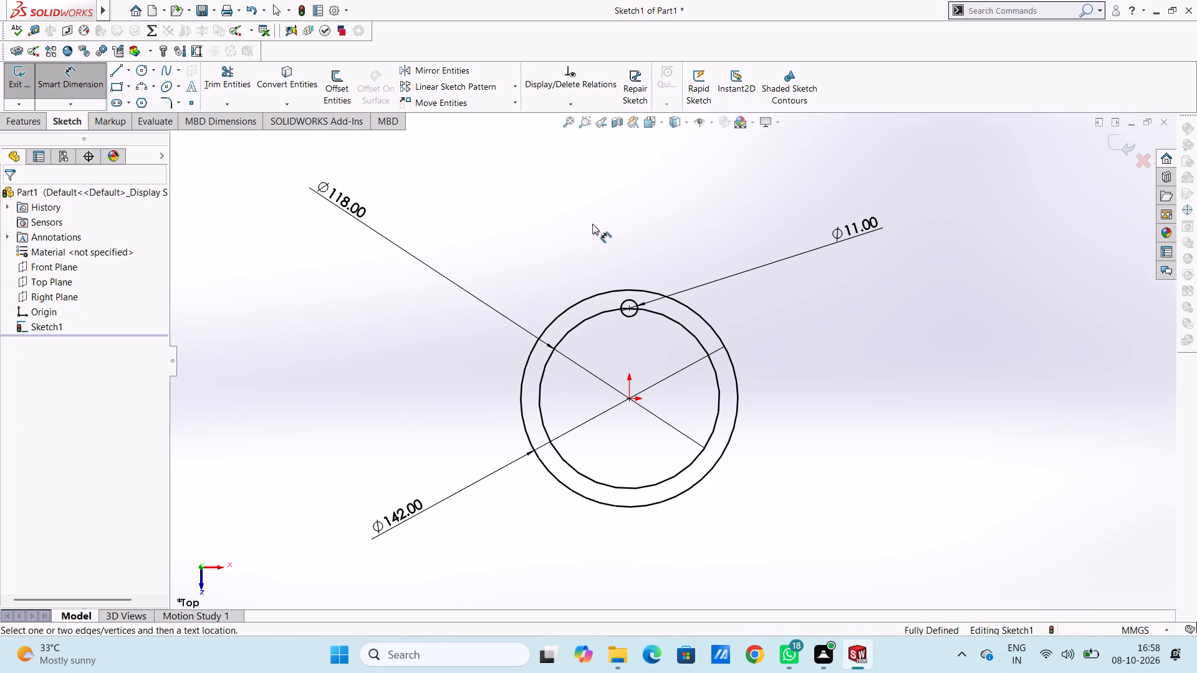
key(Escape)
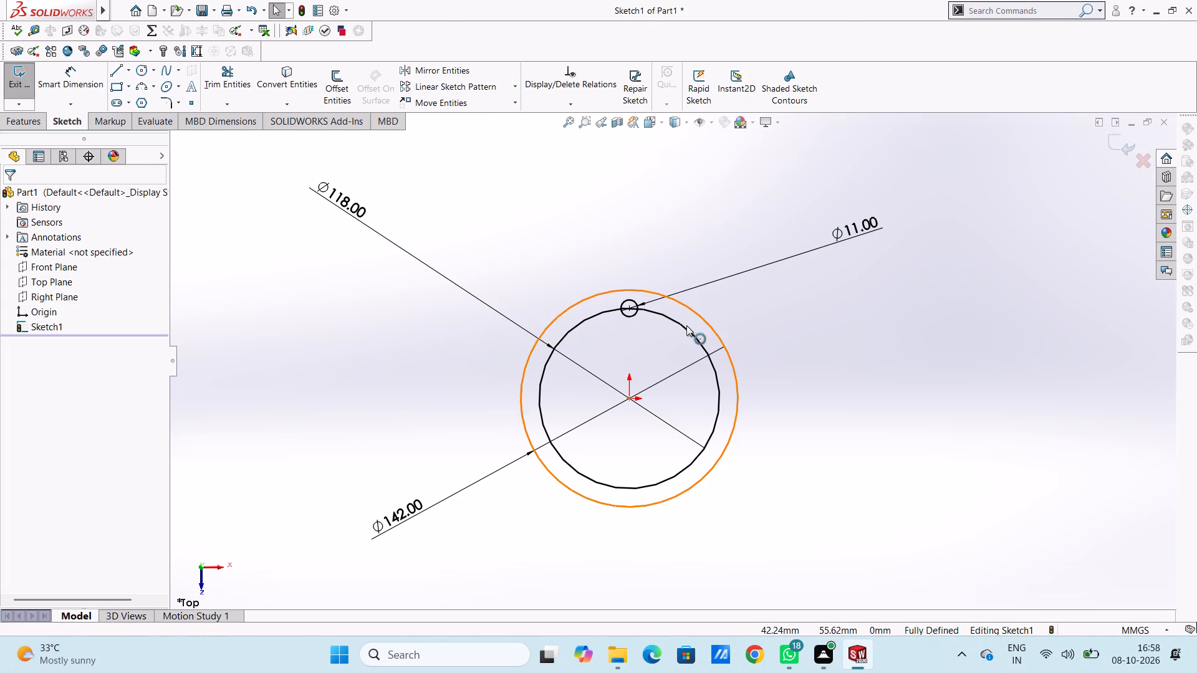
Circular-pattern the 11 mm circle about the origin as 6 equally spaced instances over 360 degrees.
click(630, 318)
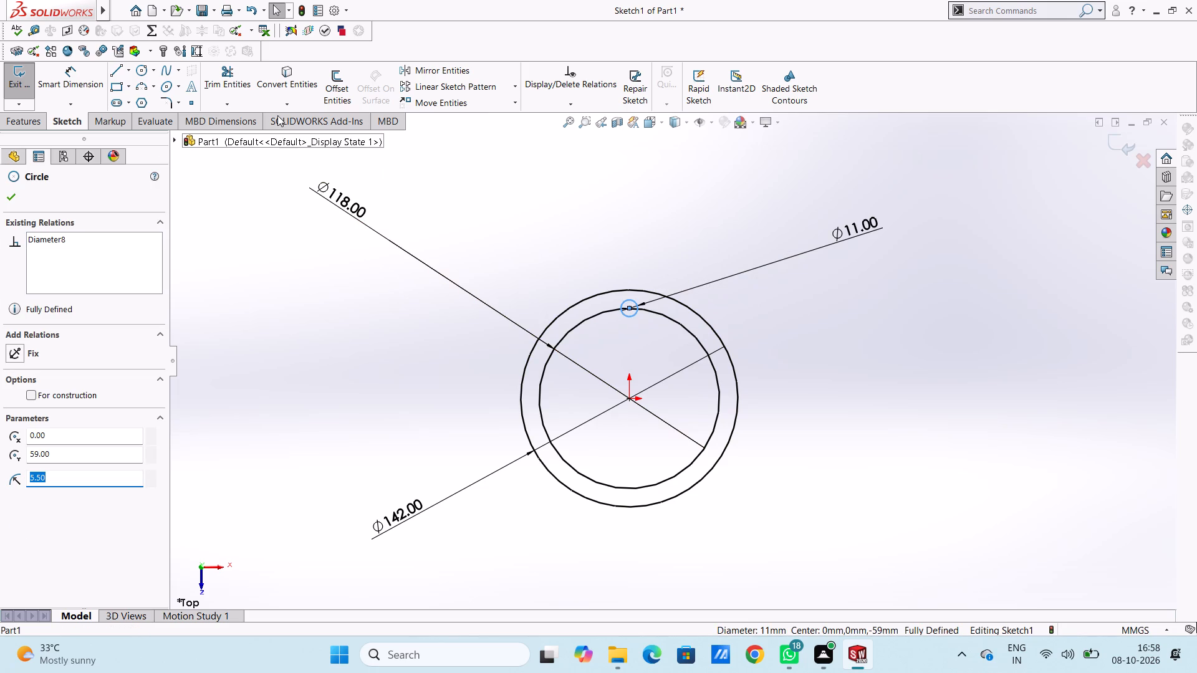
click(515, 85)
click(504, 120)
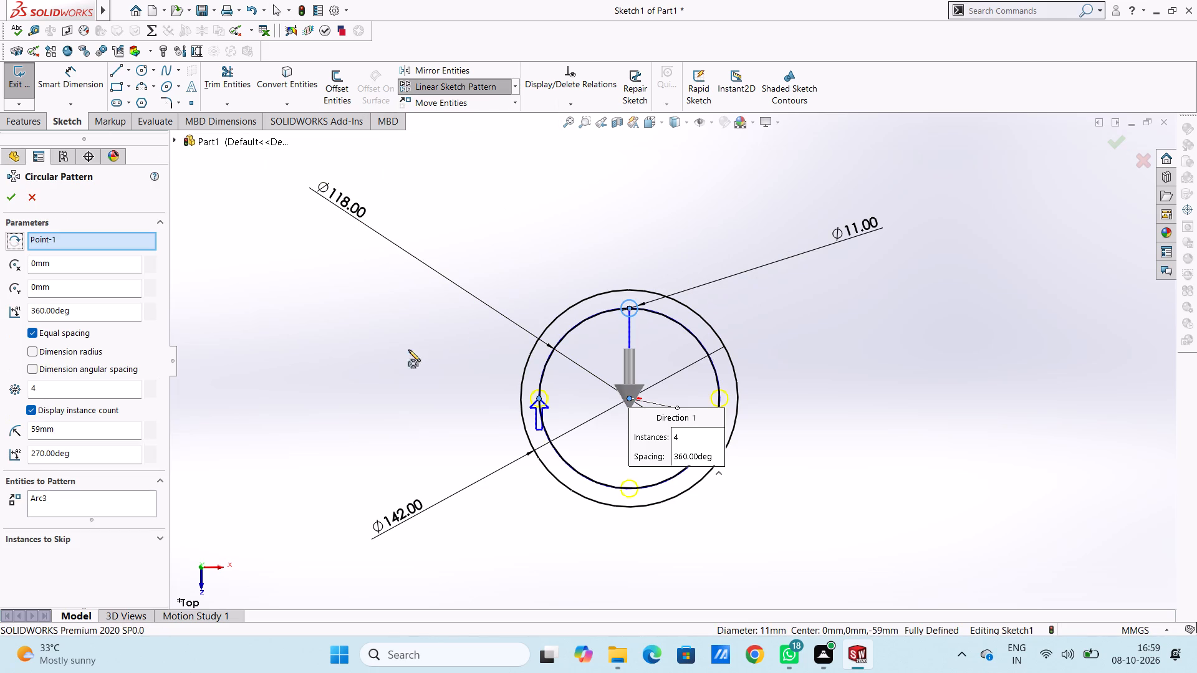
double_click(70, 391)
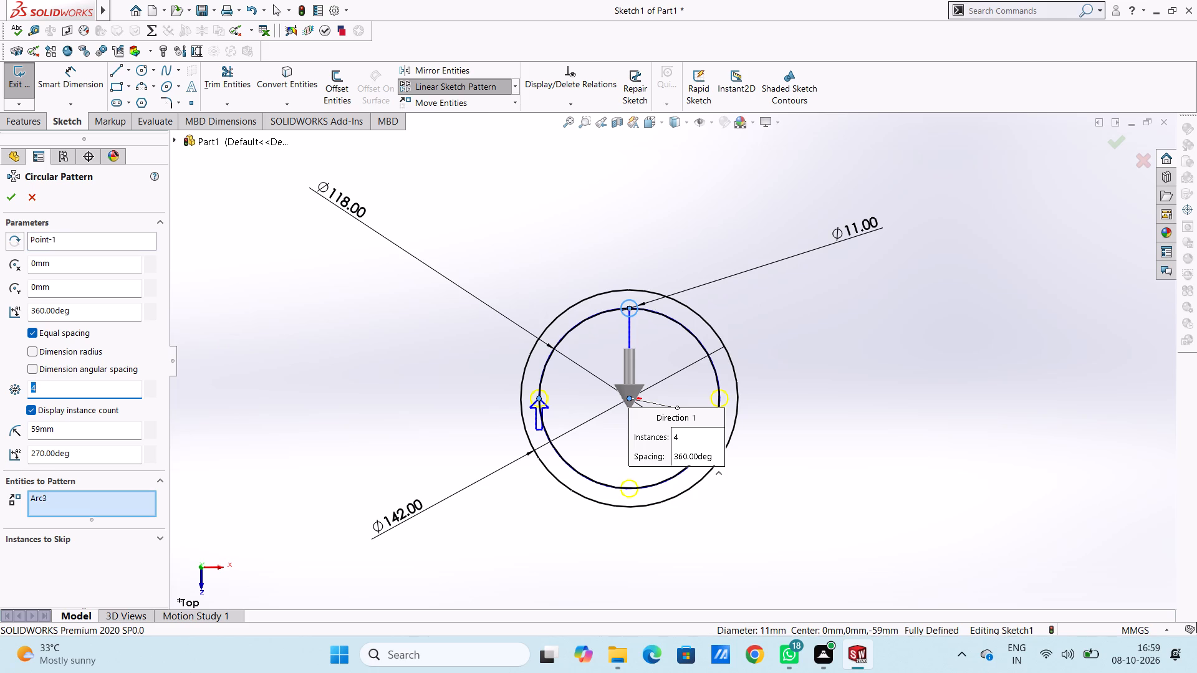
key(6)
key(Return)
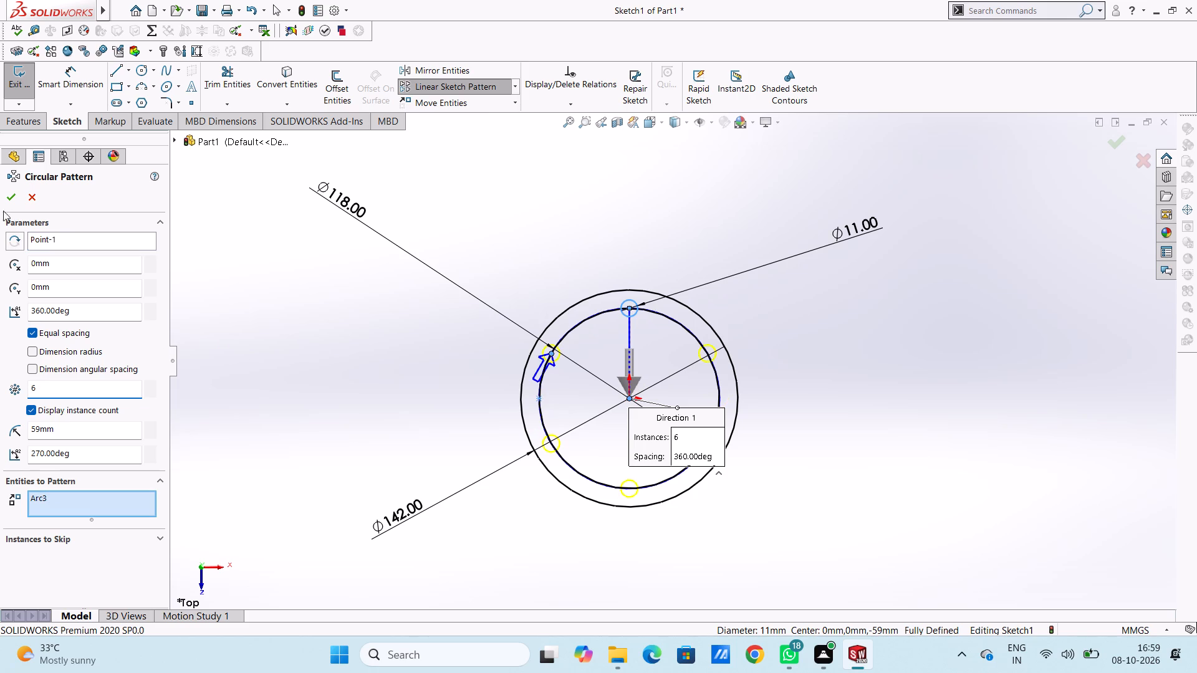
click(6, 196)
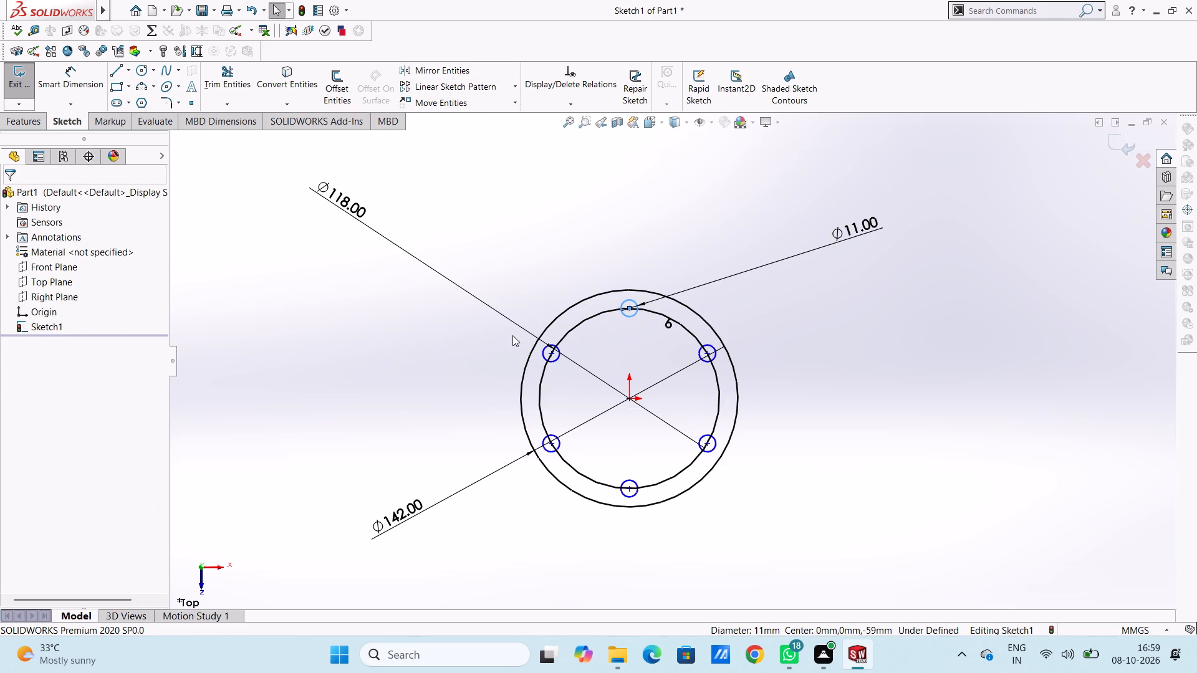
Delete the 118 mm circle from the sketch.
click(575, 331)
click(575, 329)
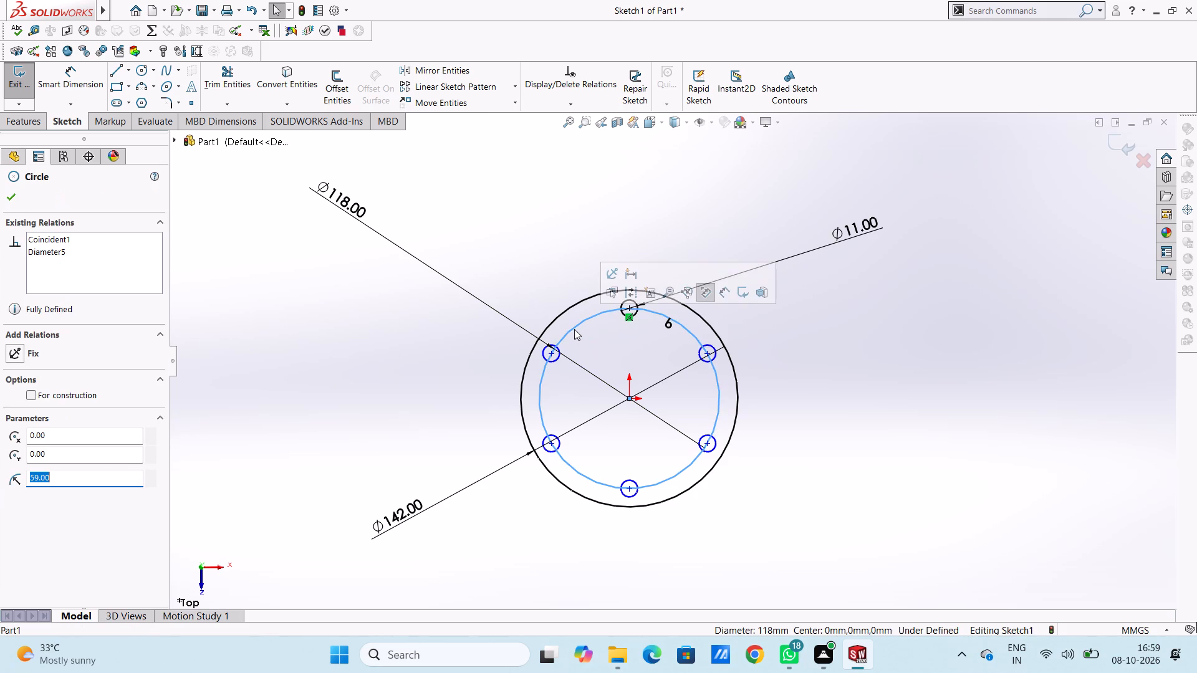
key(Delete)
click(524, 331)
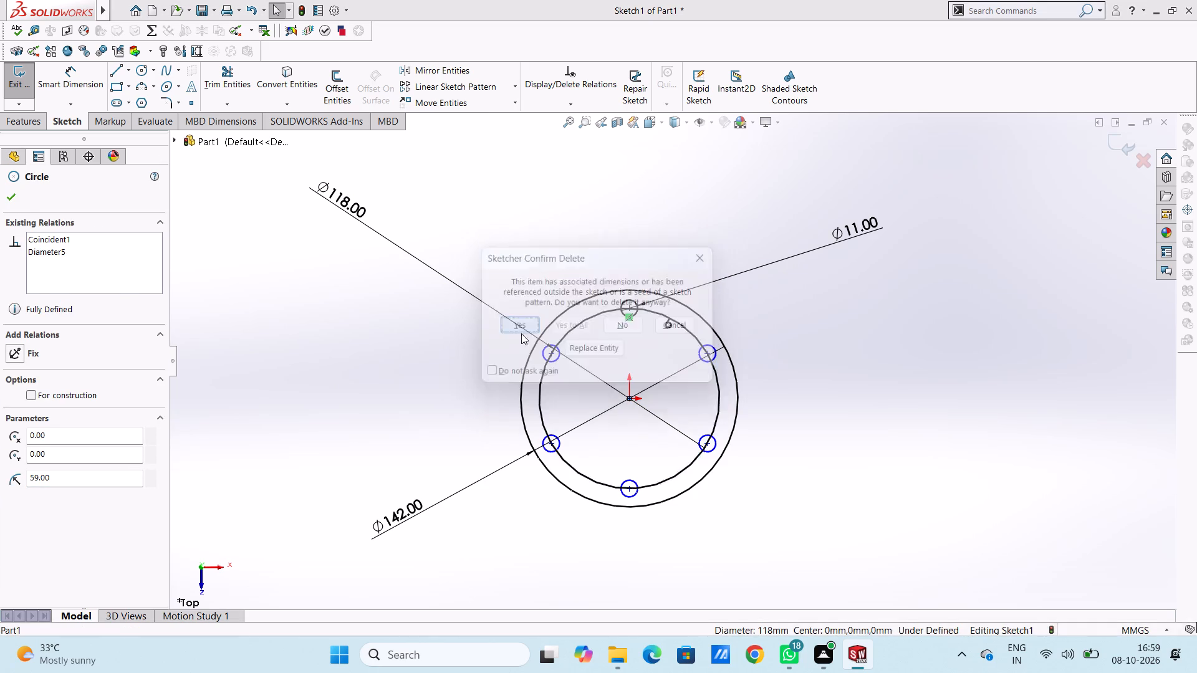
Dimension the vertical distance from the origin to the centre of the topmost hole circle, keeping its value.
click(79, 85)
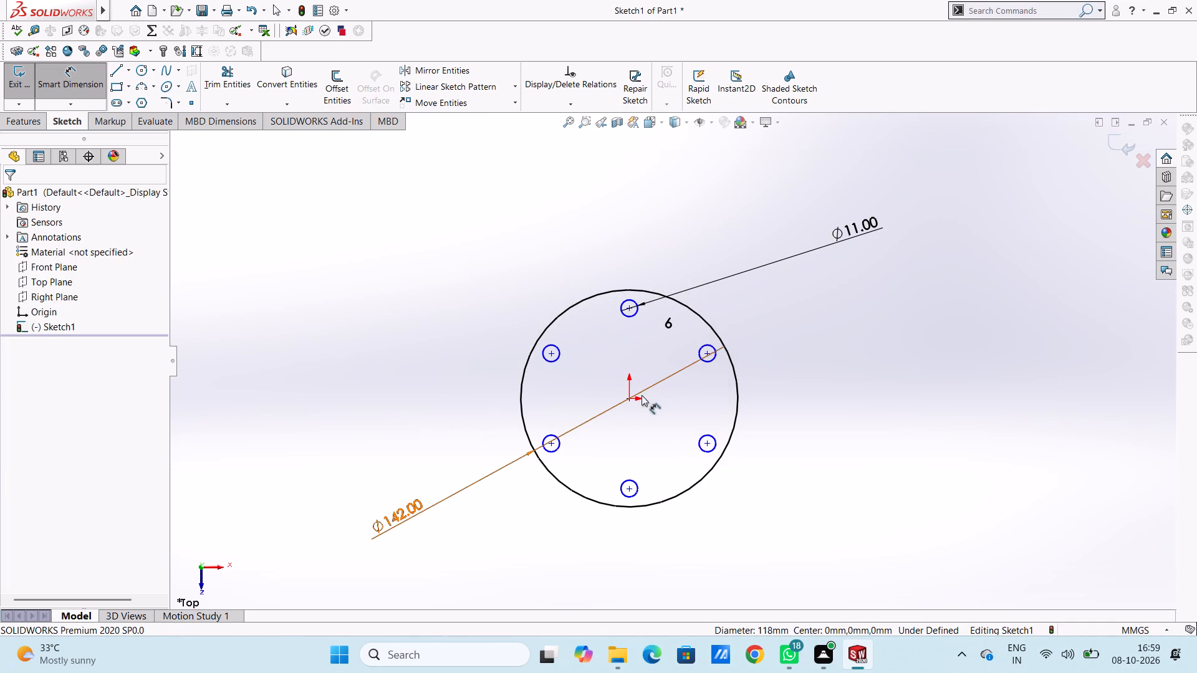
click(628, 400)
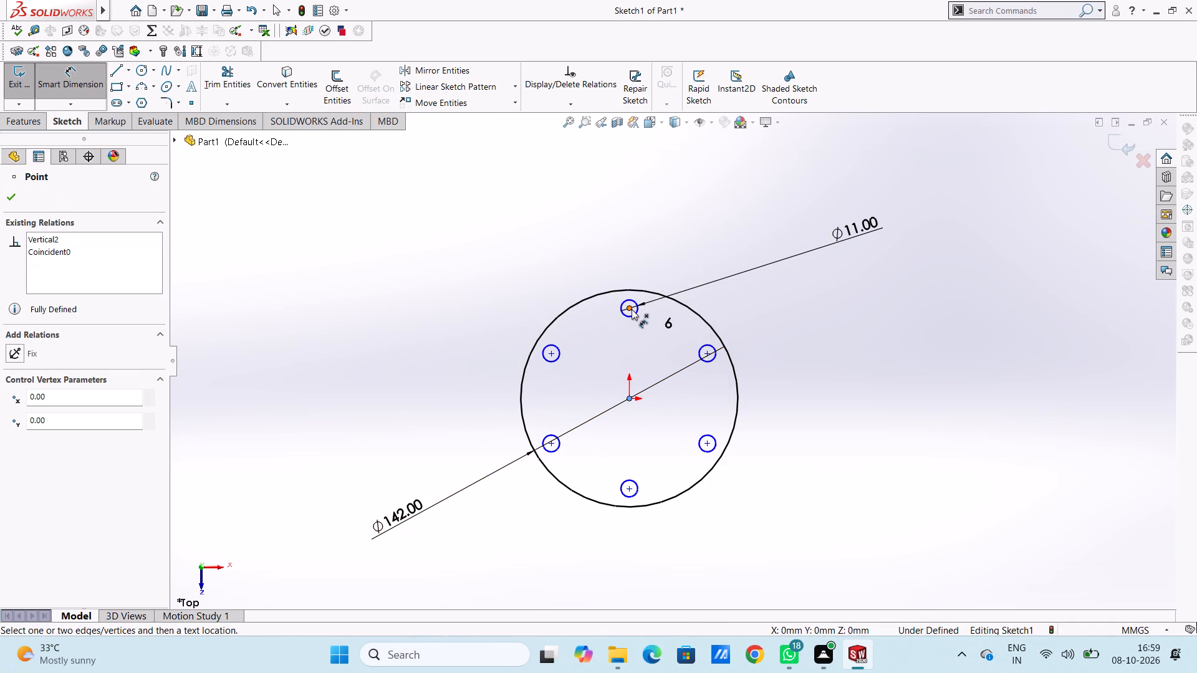
click(632, 309)
click(999, 319)
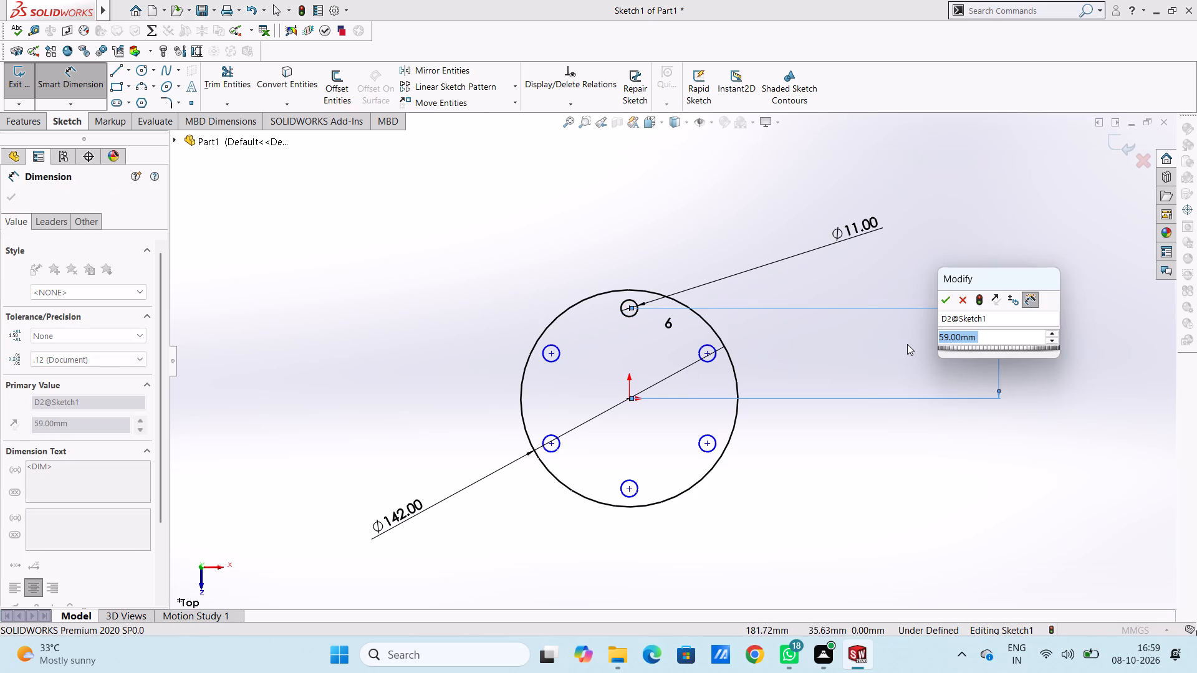
click(947, 297)
click(887, 362)
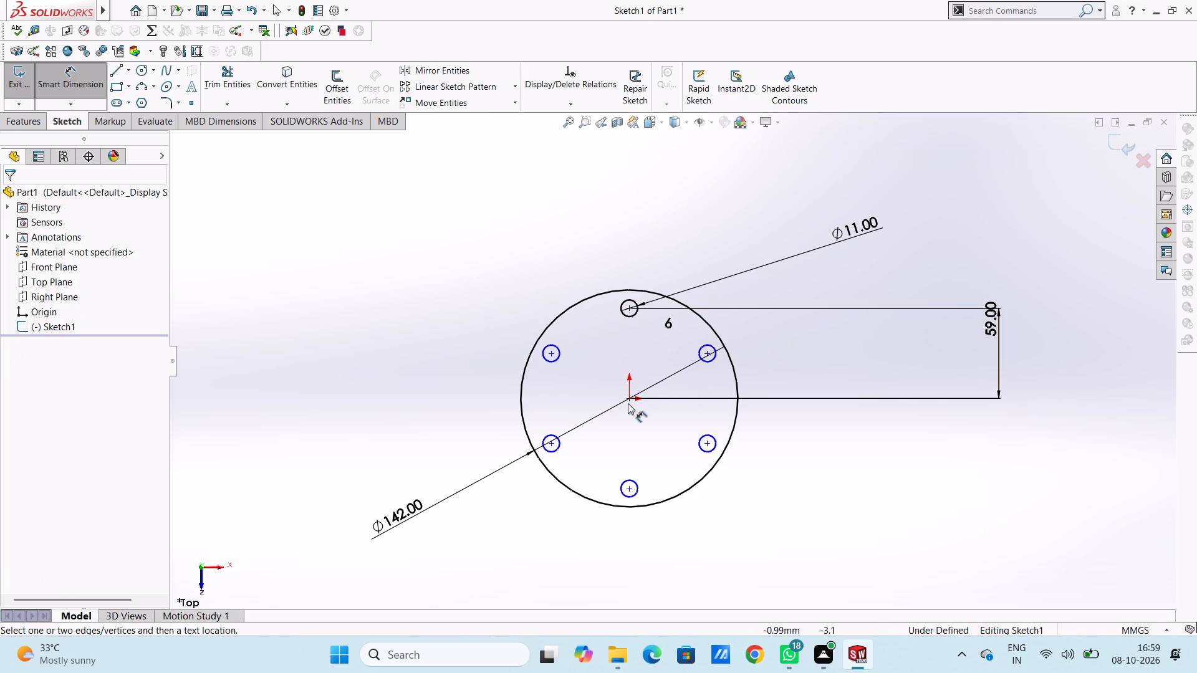
Dimension the vertical distance from the origin to the centre of the upper-right hole circle, keeping its value.
click(631, 400)
click(709, 354)
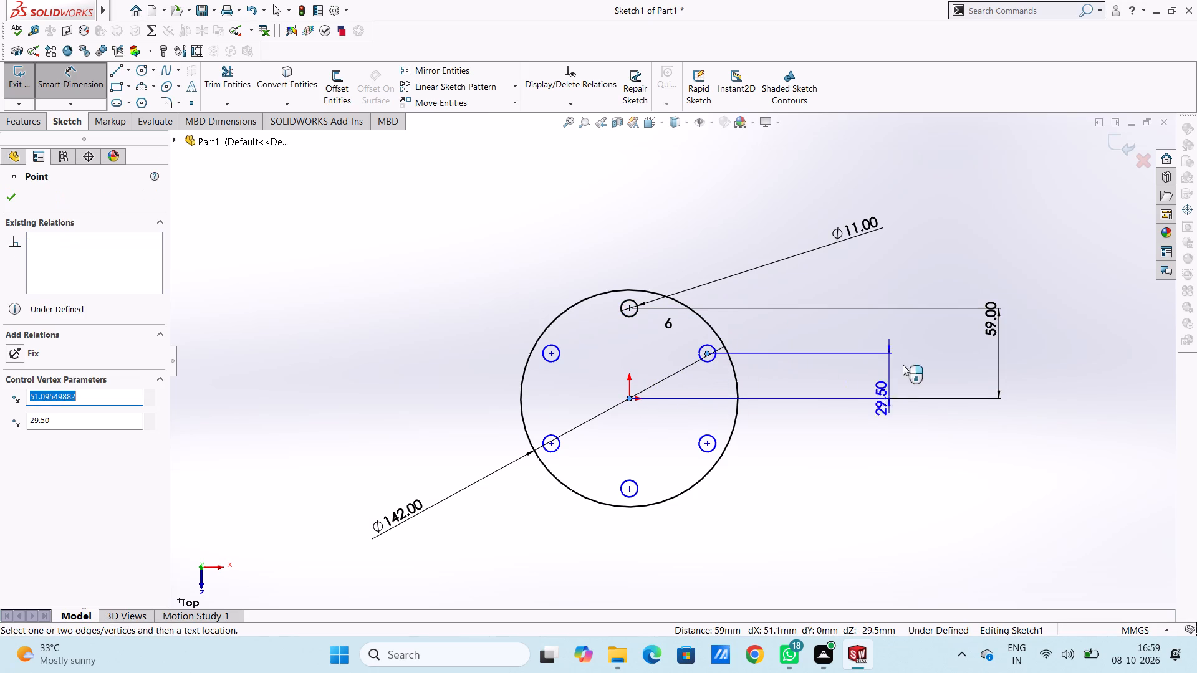
click(948, 360)
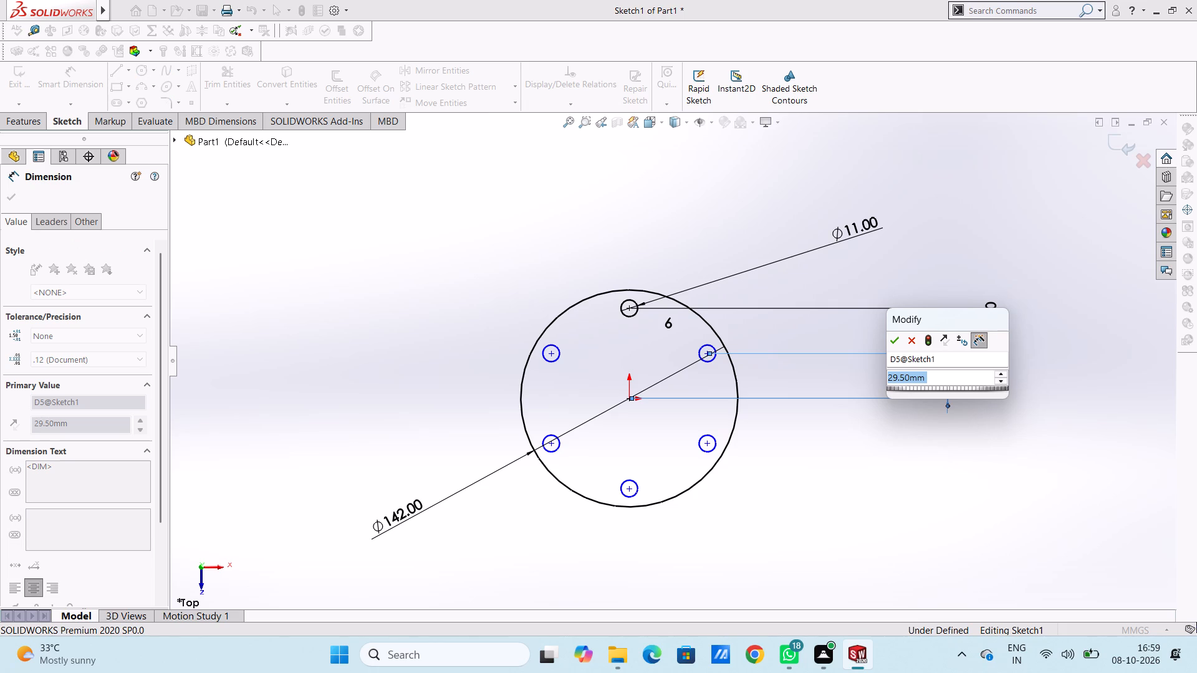
click(893, 341)
click(853, 332)
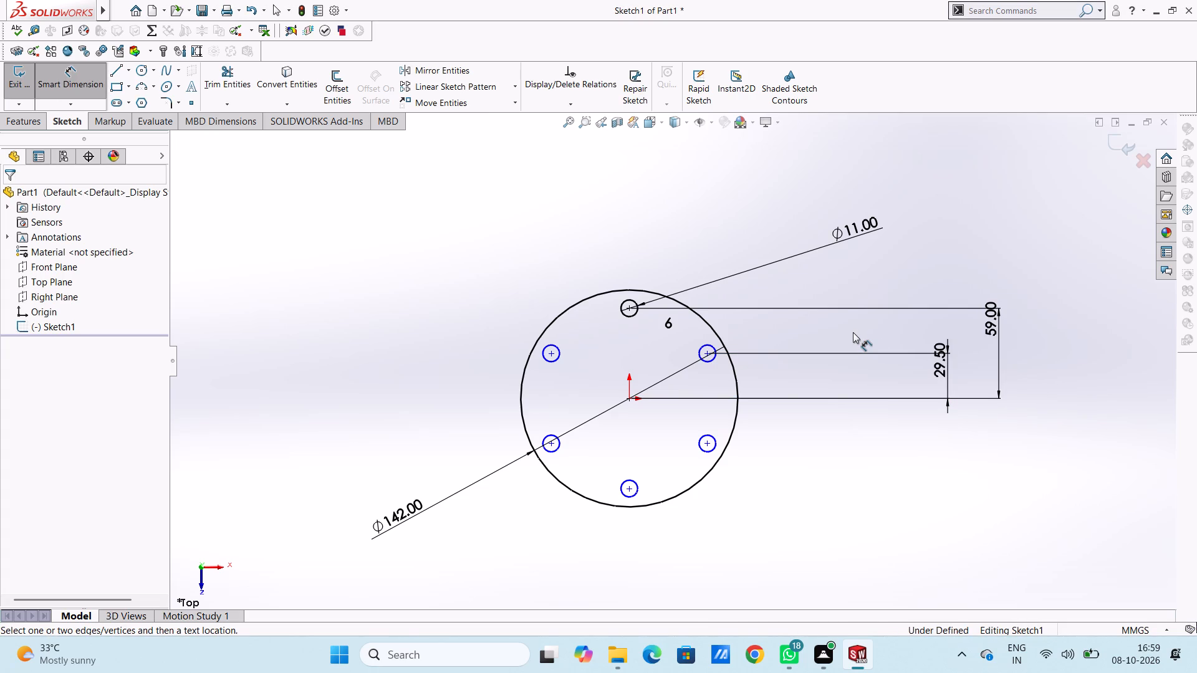
Dimension the horizontal distance from the origin to the centre of the upper-right hole circle, keeping its value.
click(632, 399)
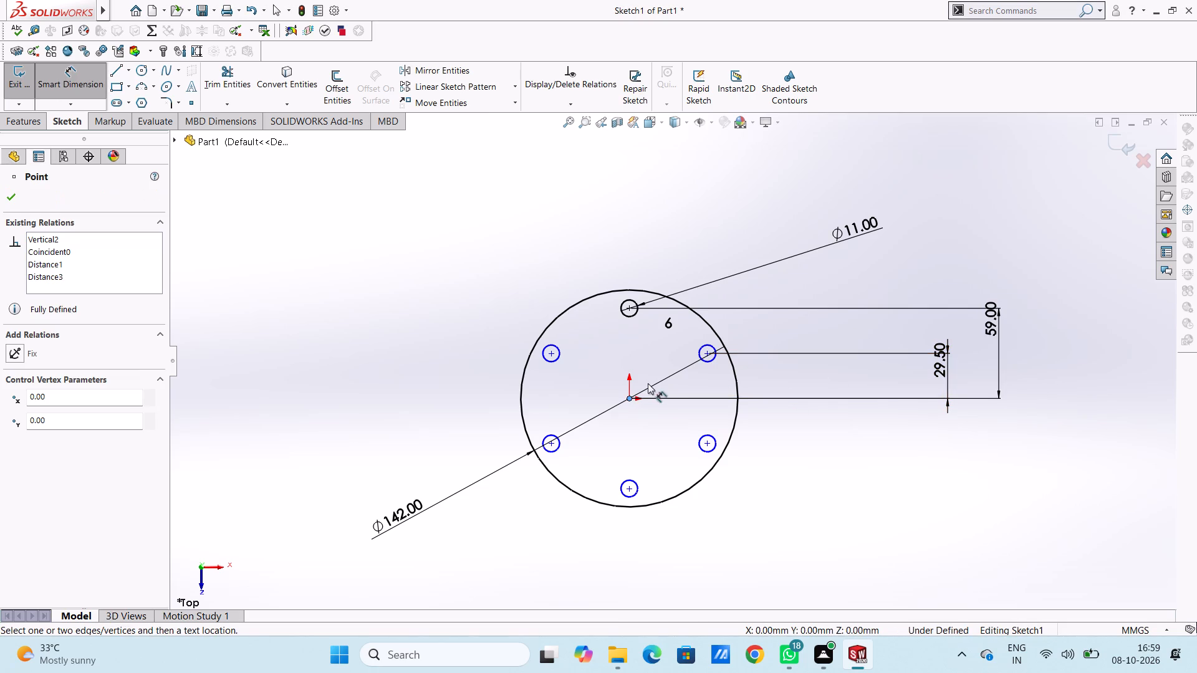
click(707, 356)
click(662, 219)
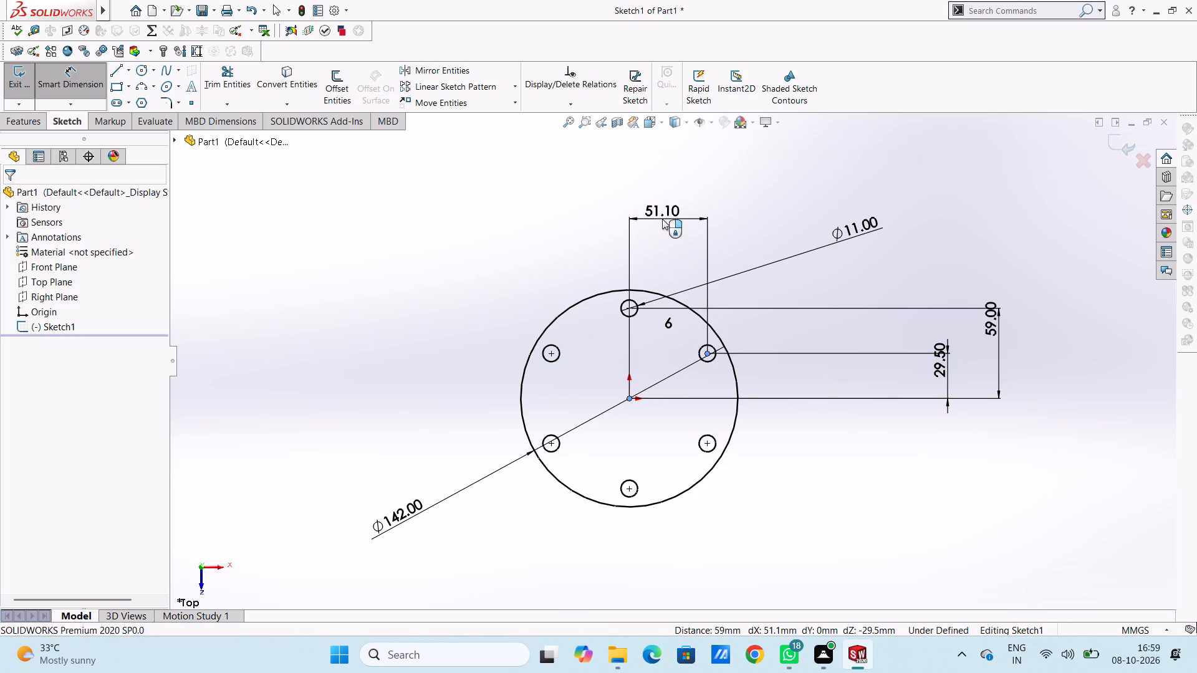
click(606, 194)
click(530, 246)
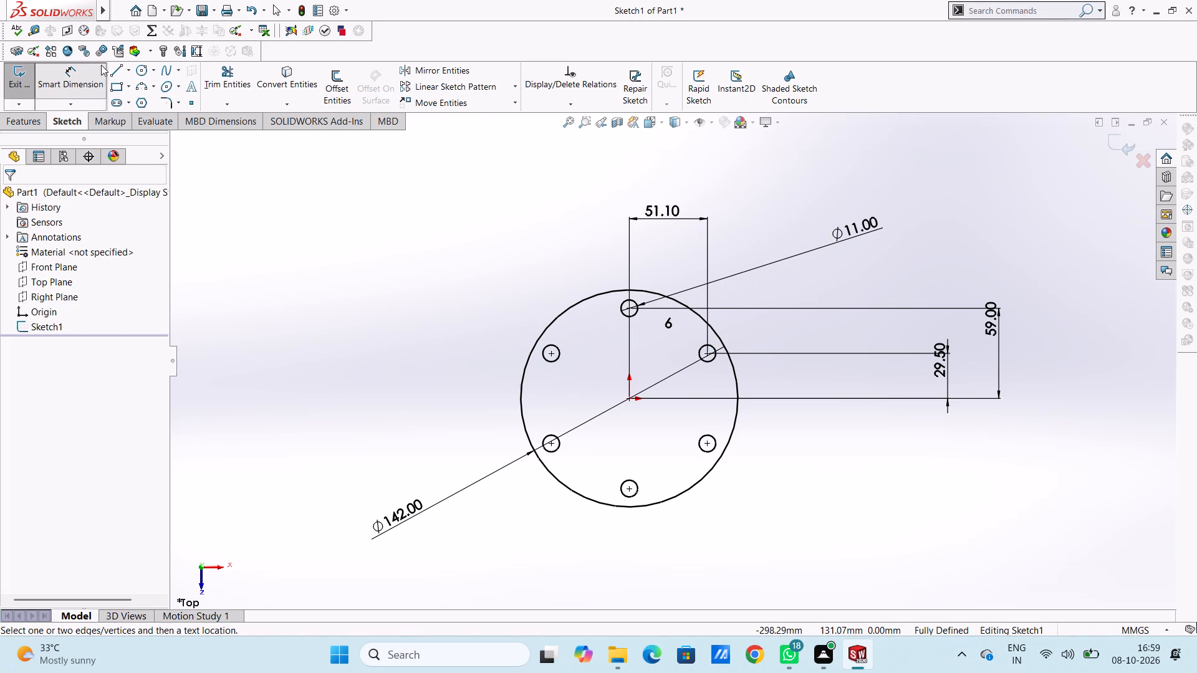
click(84, 86)
Extrude the 142 mm disc profile with its six holes to a blind depth of 18 mm.
click(37, 122)
click(32, 86)
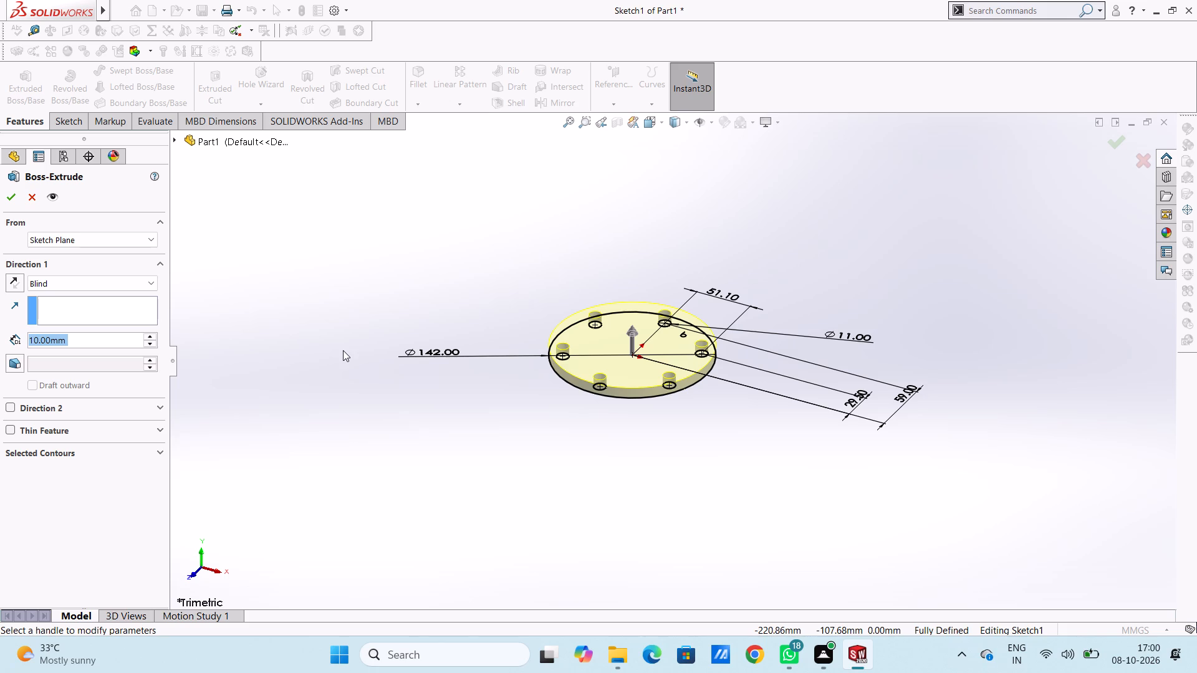
text(18)
key(Return)
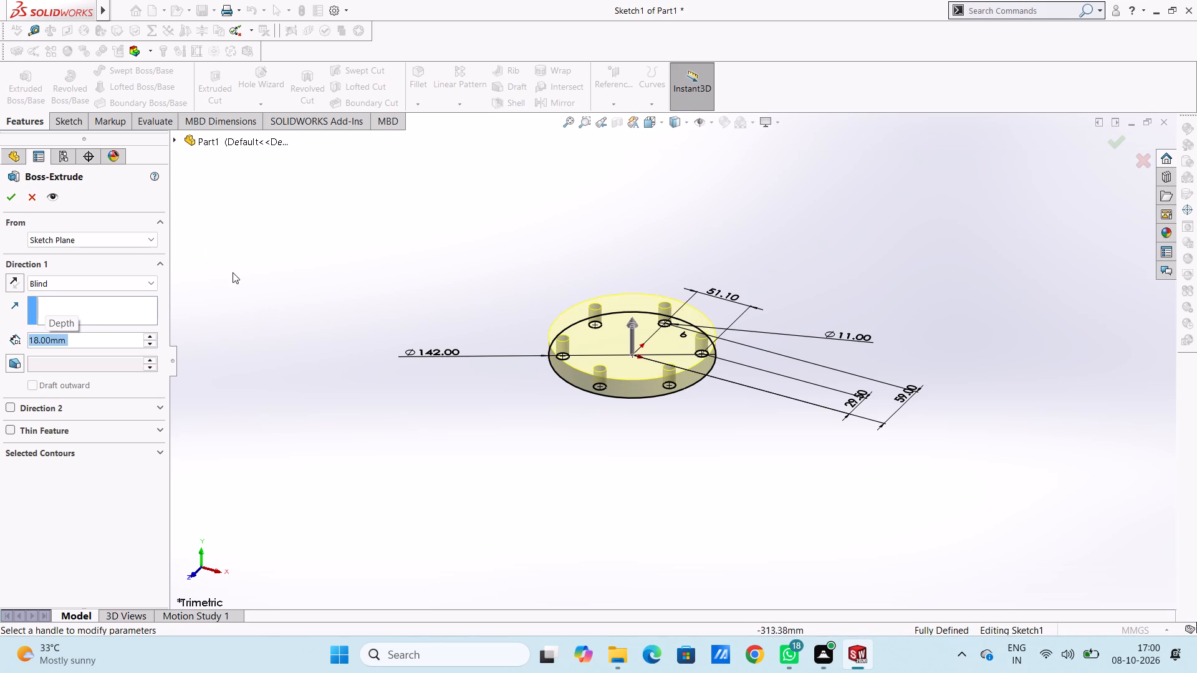
click(7, 194)
click(307, 317)
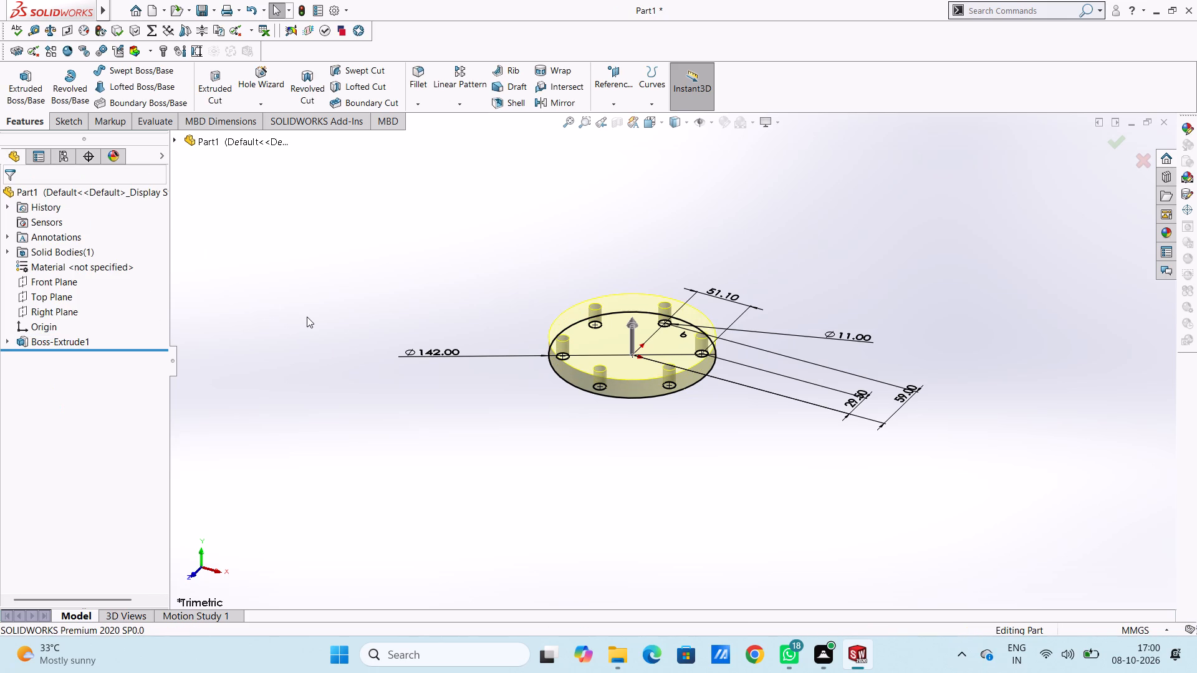
Start a new sketch on the top face of the extruded disc, seen from the Top view.
middle_drag(337, 288, 507, 366)
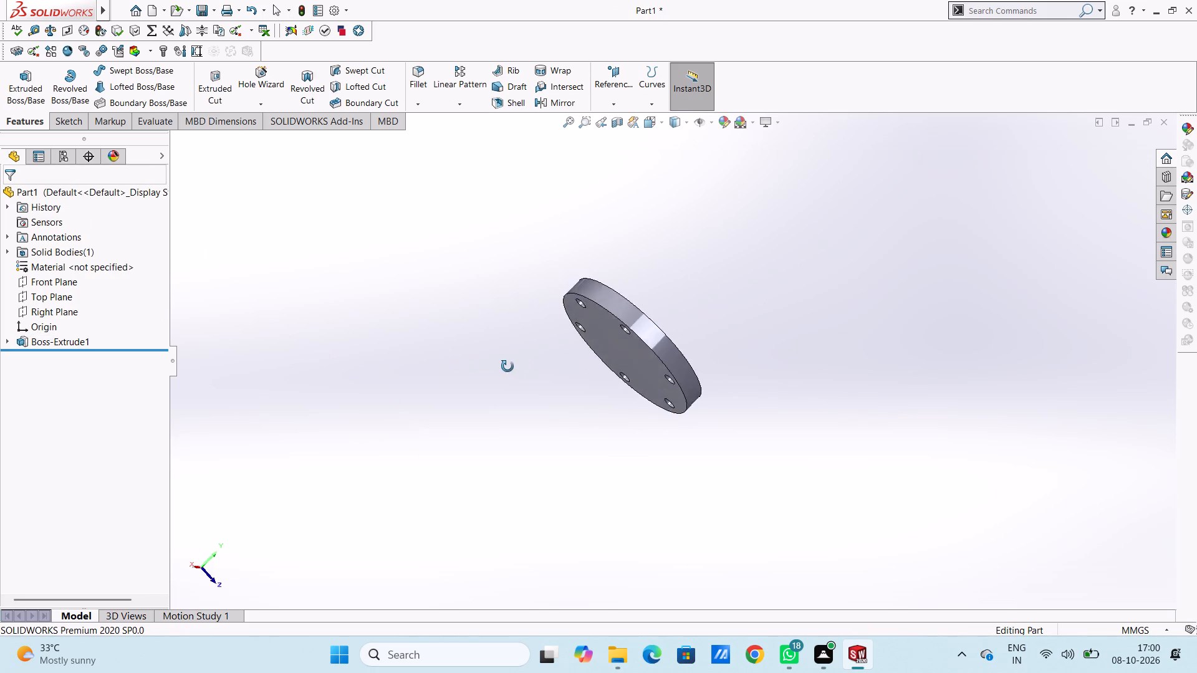
middle_drag(507, 366, 514, 369)
middle_drag(555, 346, 580, 297)
middle_drag(628, 269, 390, 505)
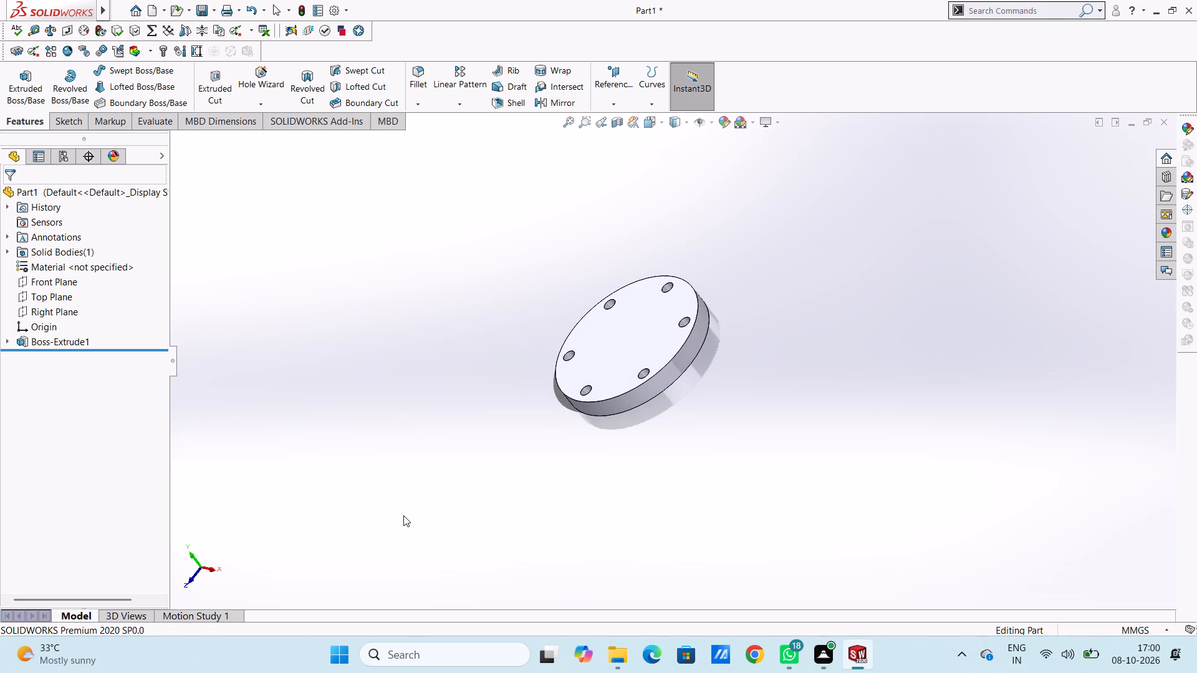
key(ctrl+5)
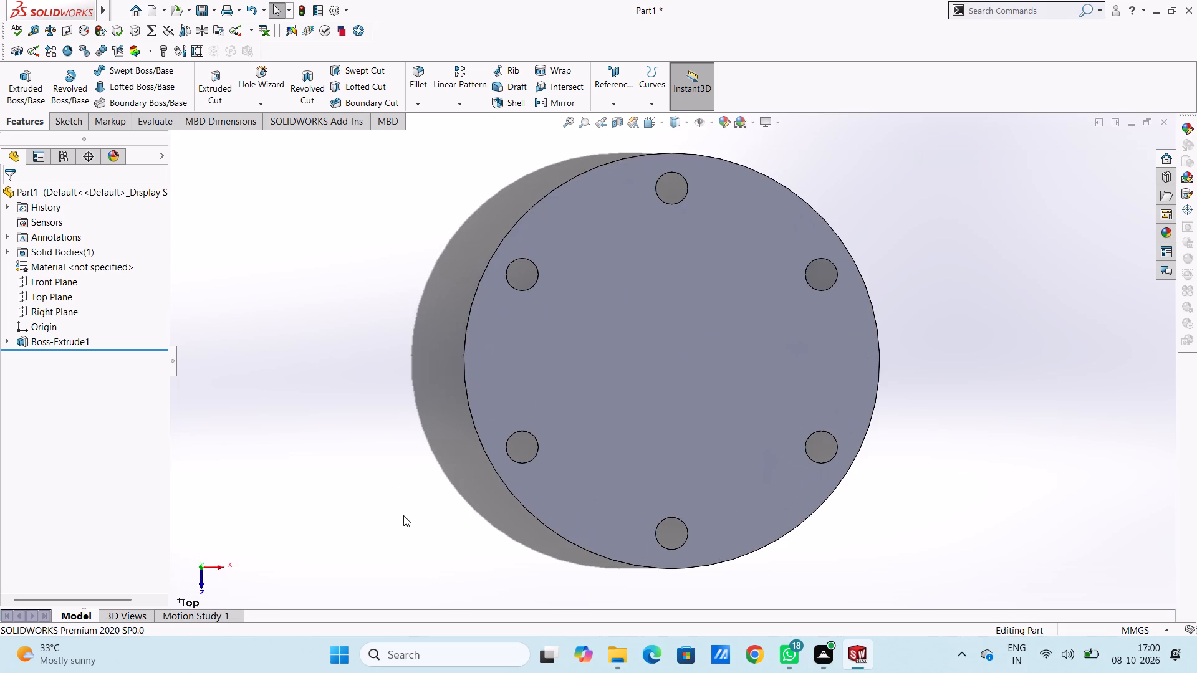
scroll(386, 520, up, 2)
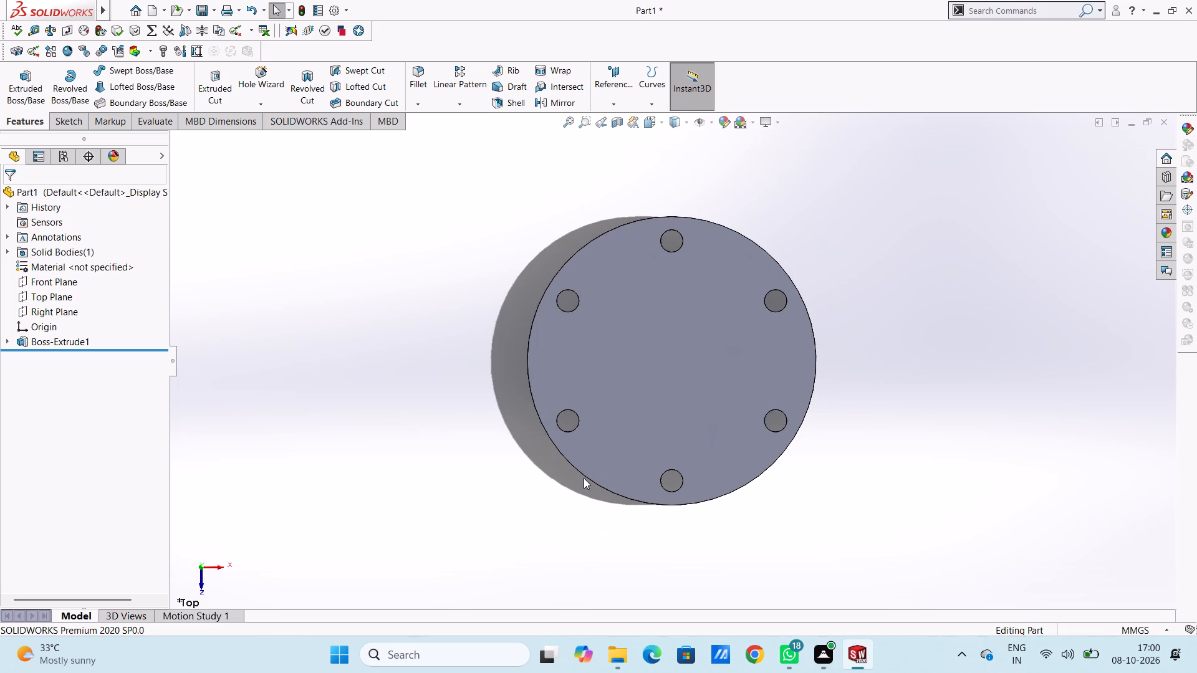
click(711, 345)
click(765, 312)
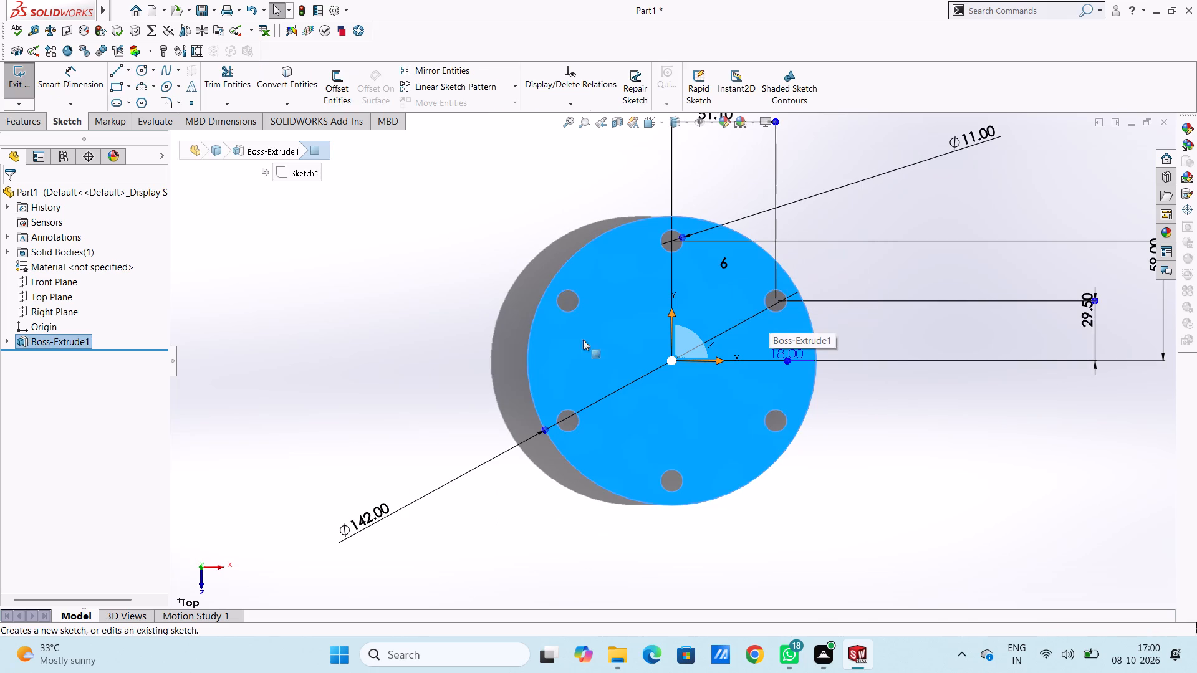
click(332, 375)
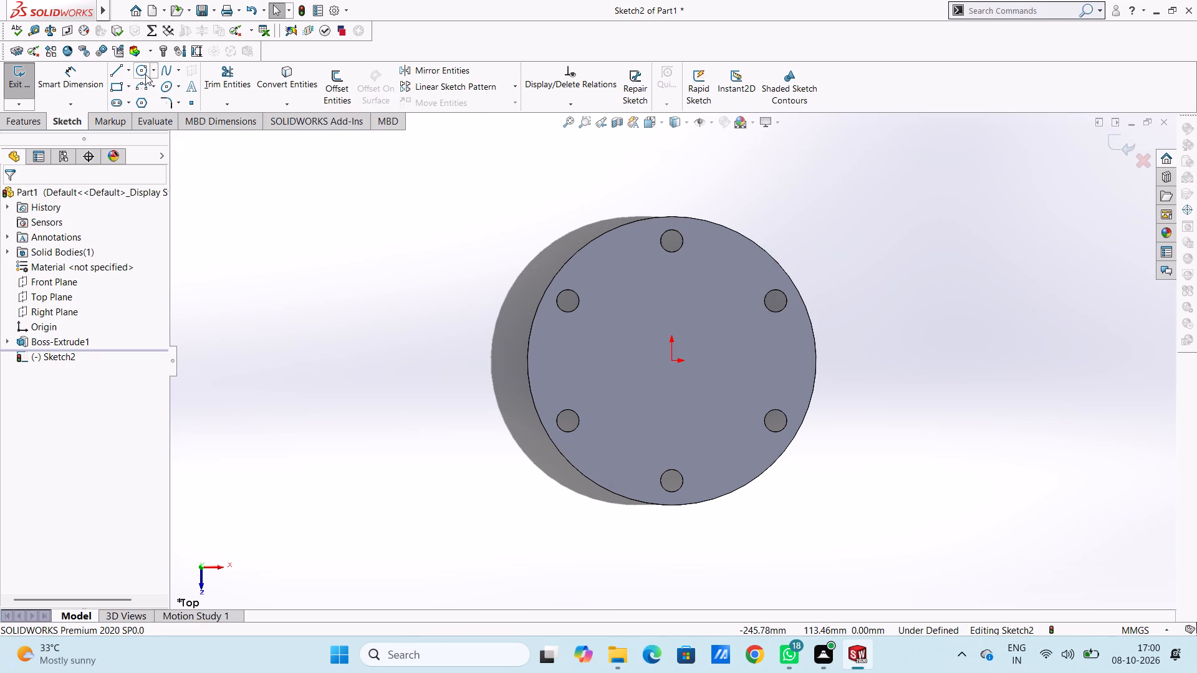
Sketch a circle about 20 mm in diameter, concentric with the topmost 11 mm hole.
click(143, 73)
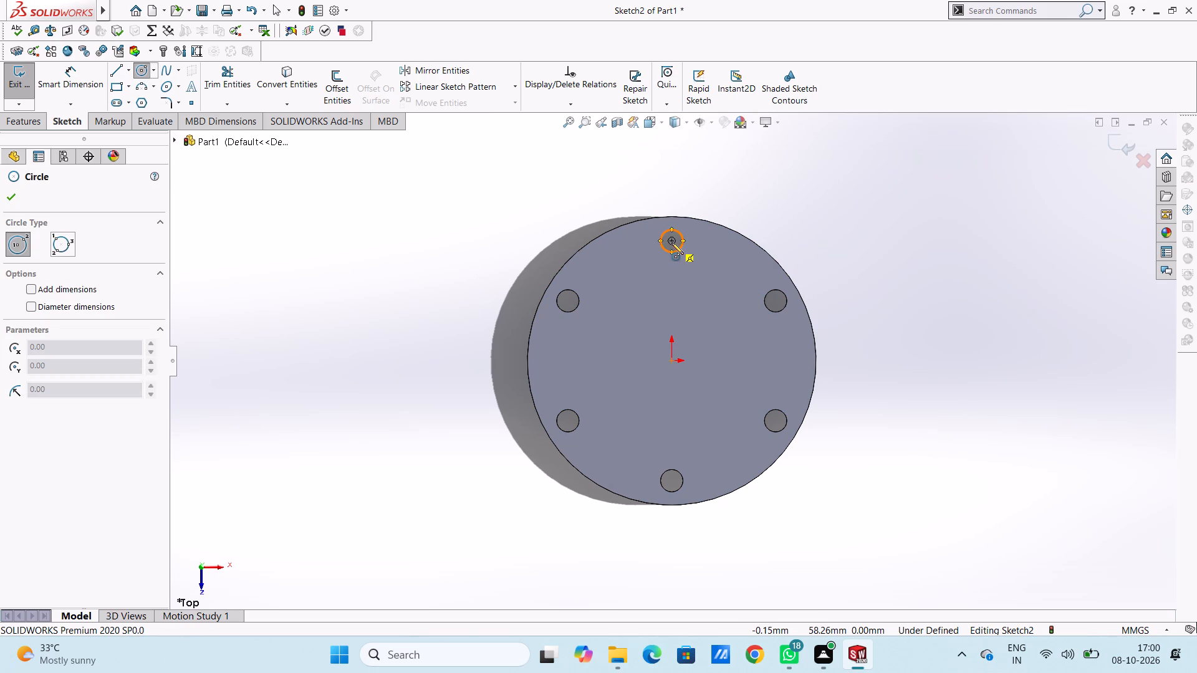
click(671, 241)
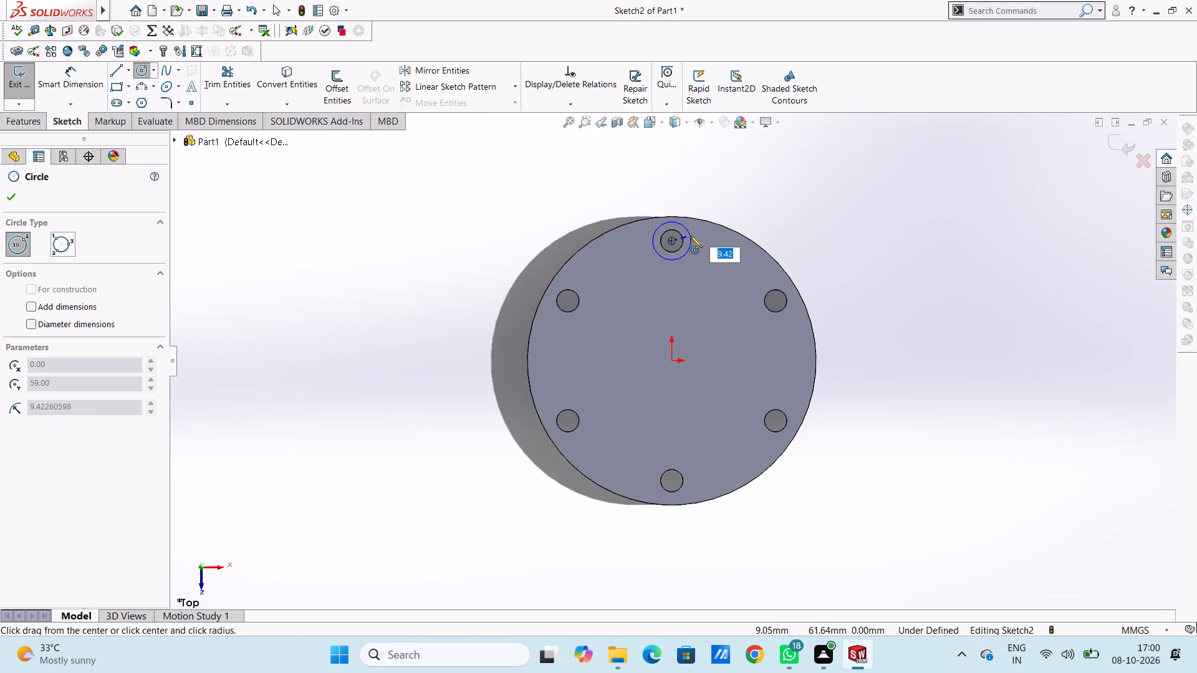
click(692, 237)
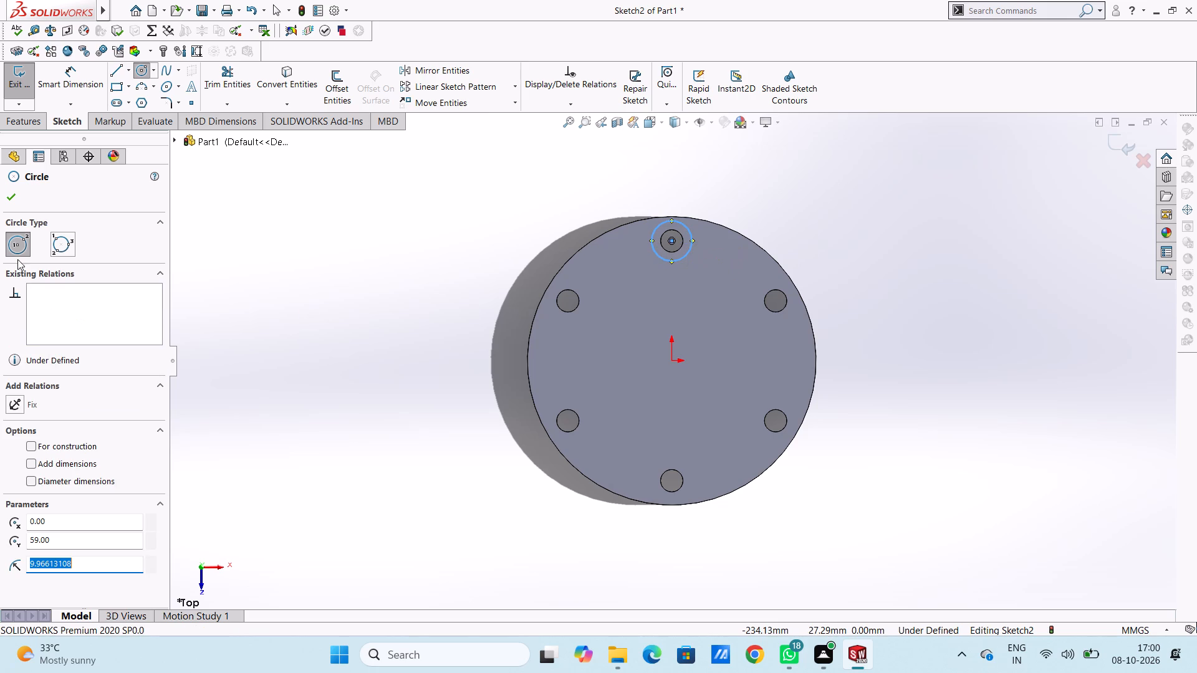
click(14, 193)
Dimension the diameter of the circle around the topmost hole to 18 mm.
click(70, 80)
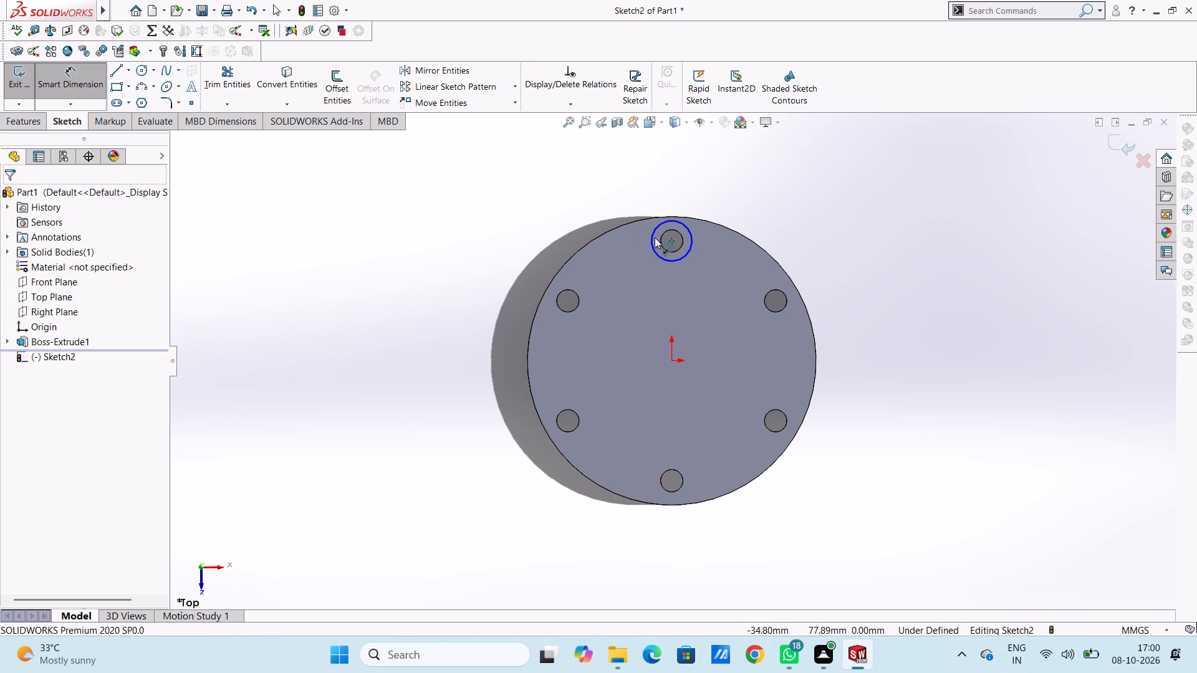
click(684, 254)
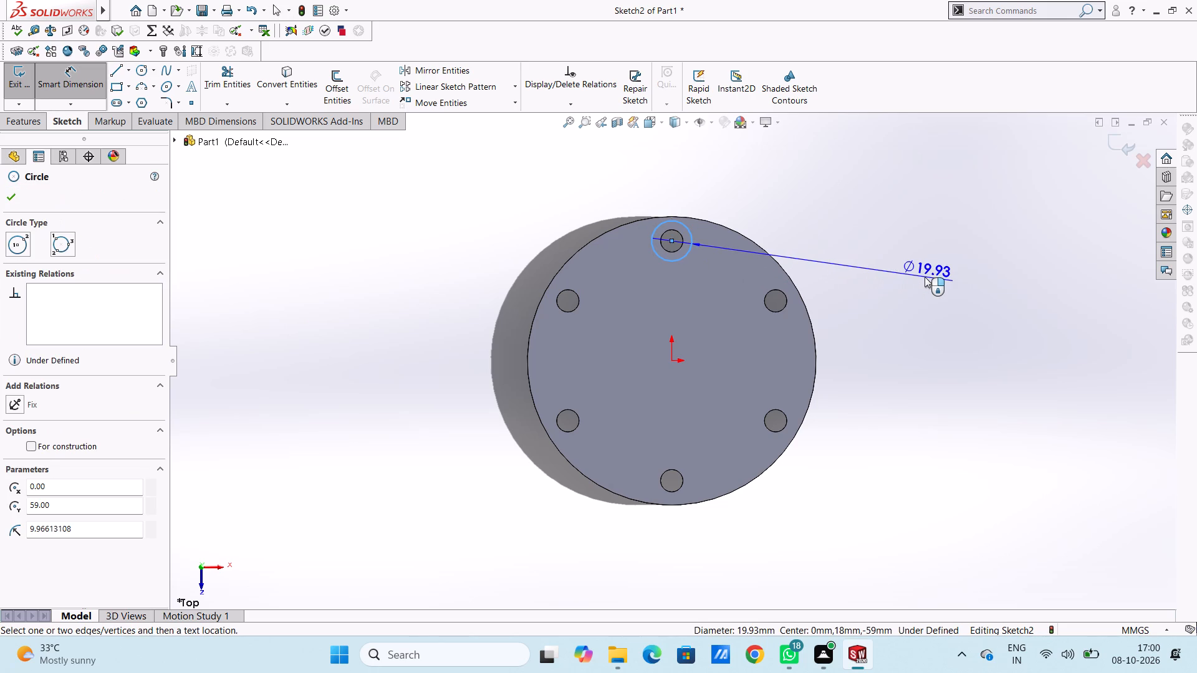
click(928, 280)
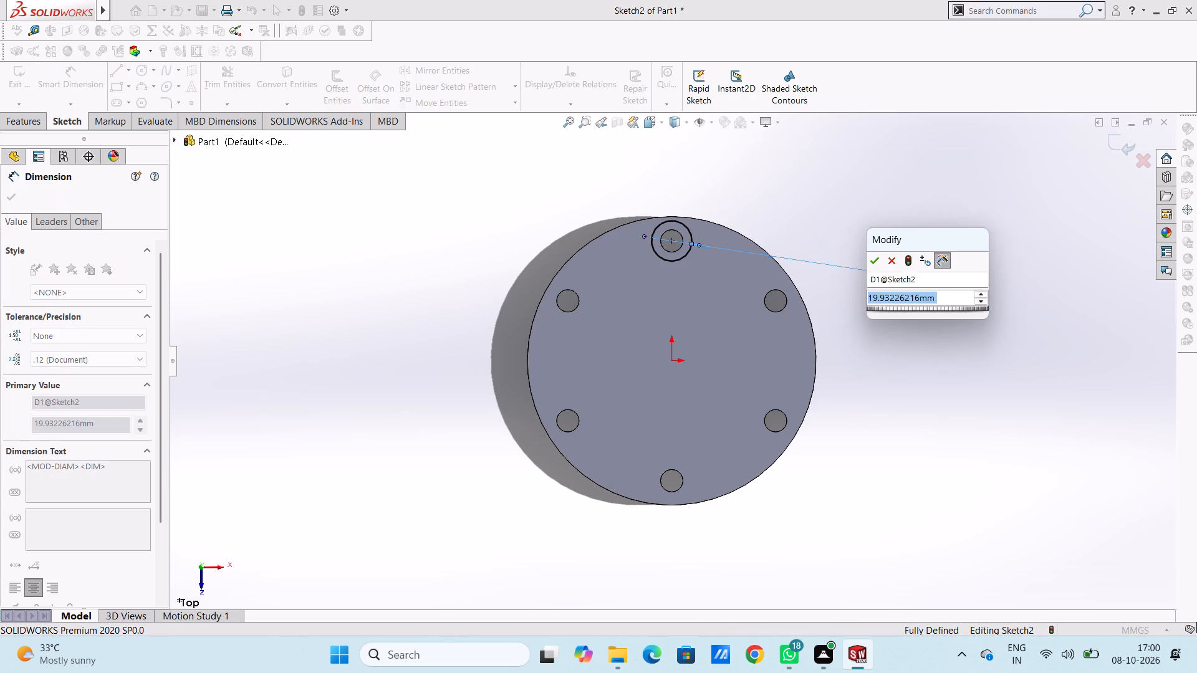
text(18)
key(Return)
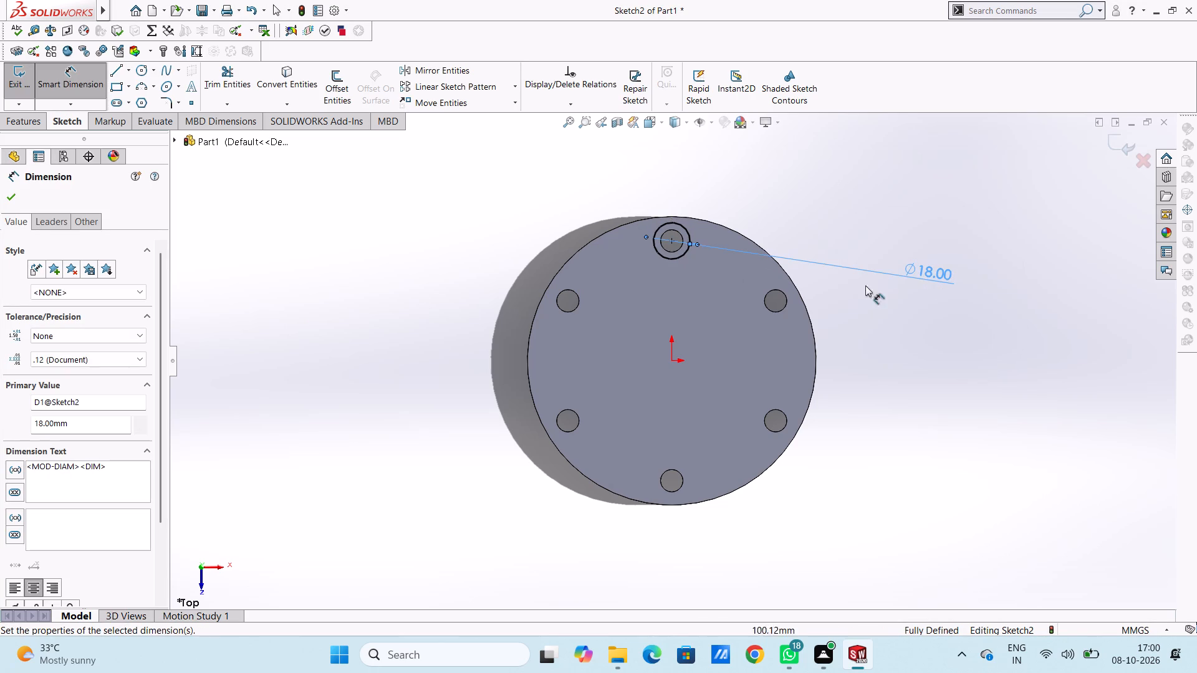
click(559, 212)
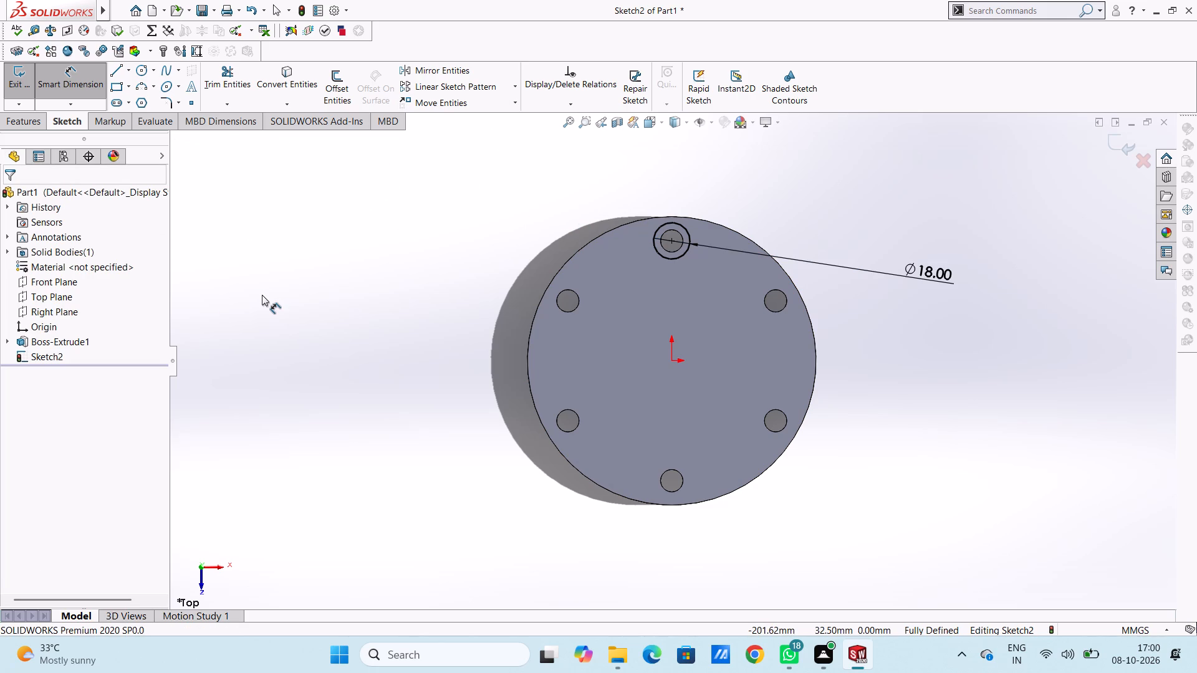
key(Escape)
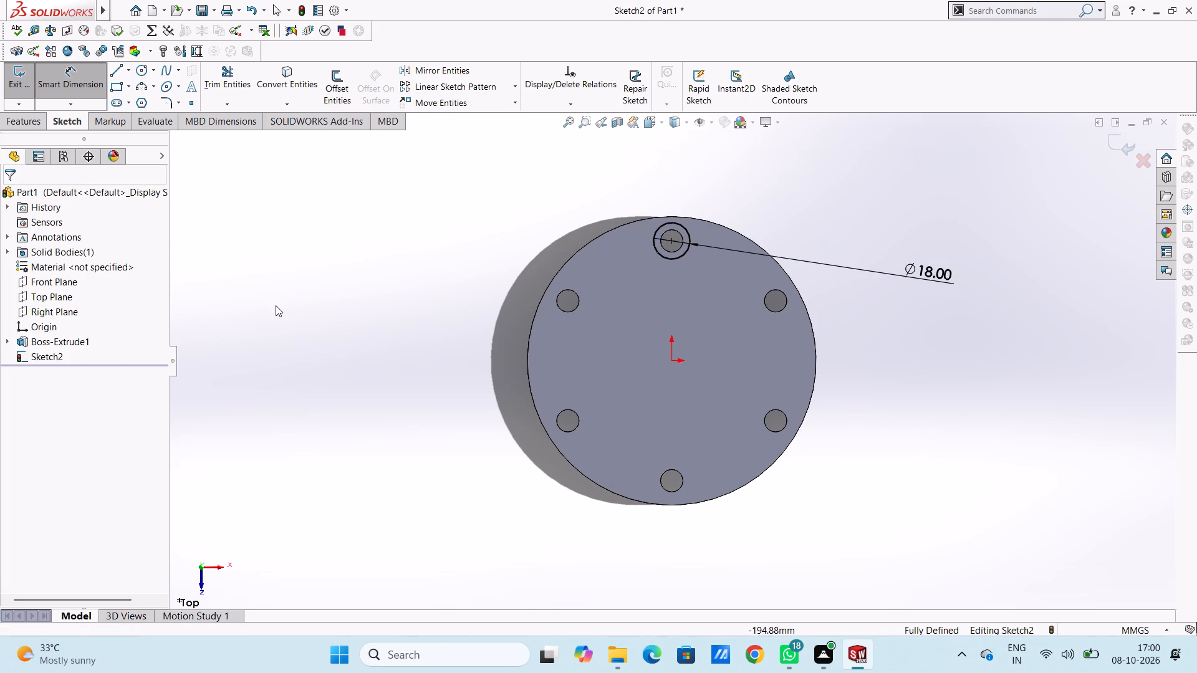
Circular-pattern the 18 mm circle around the origin as 6 equally spaced instances over 360 degrees.
click(680, 260)
click(514, 88)
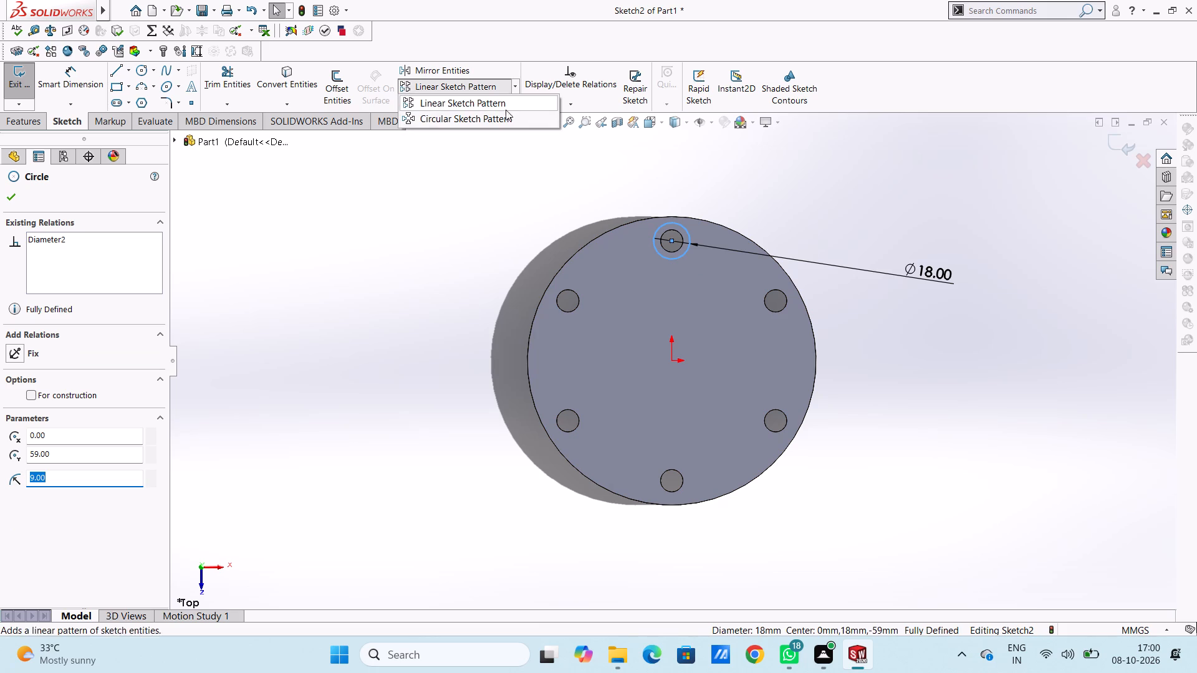
click(503, 119)
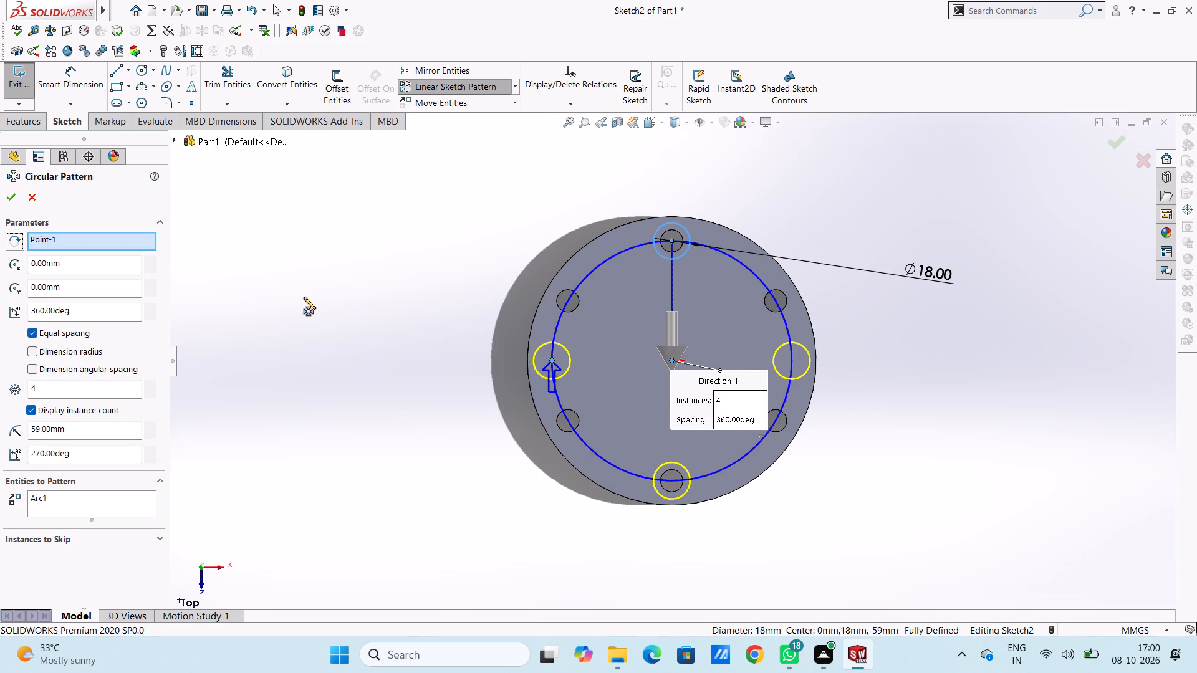
double_click(82, 392)
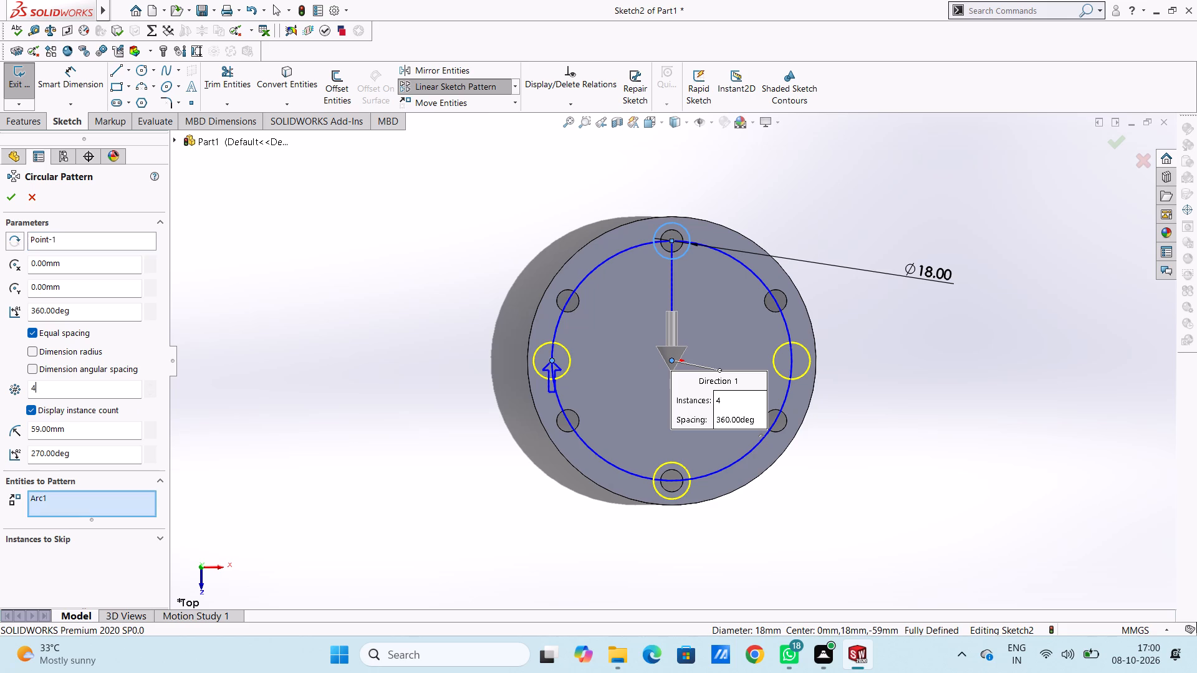
key(6)
key(Return)
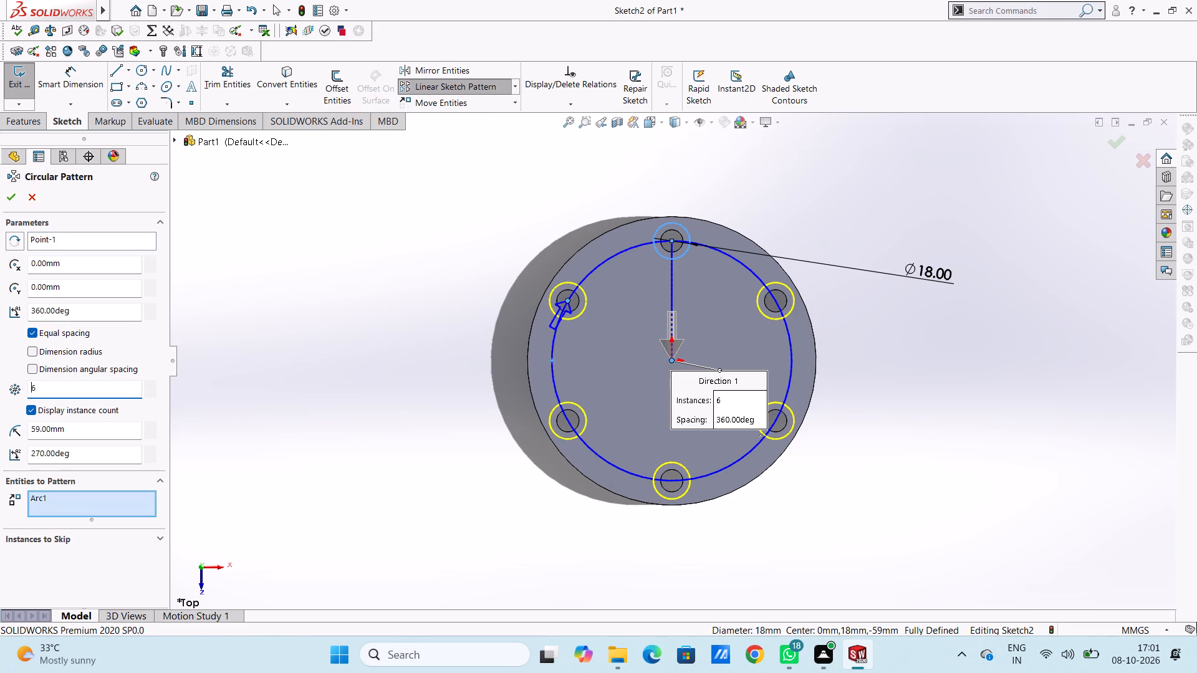
click(7, 193)
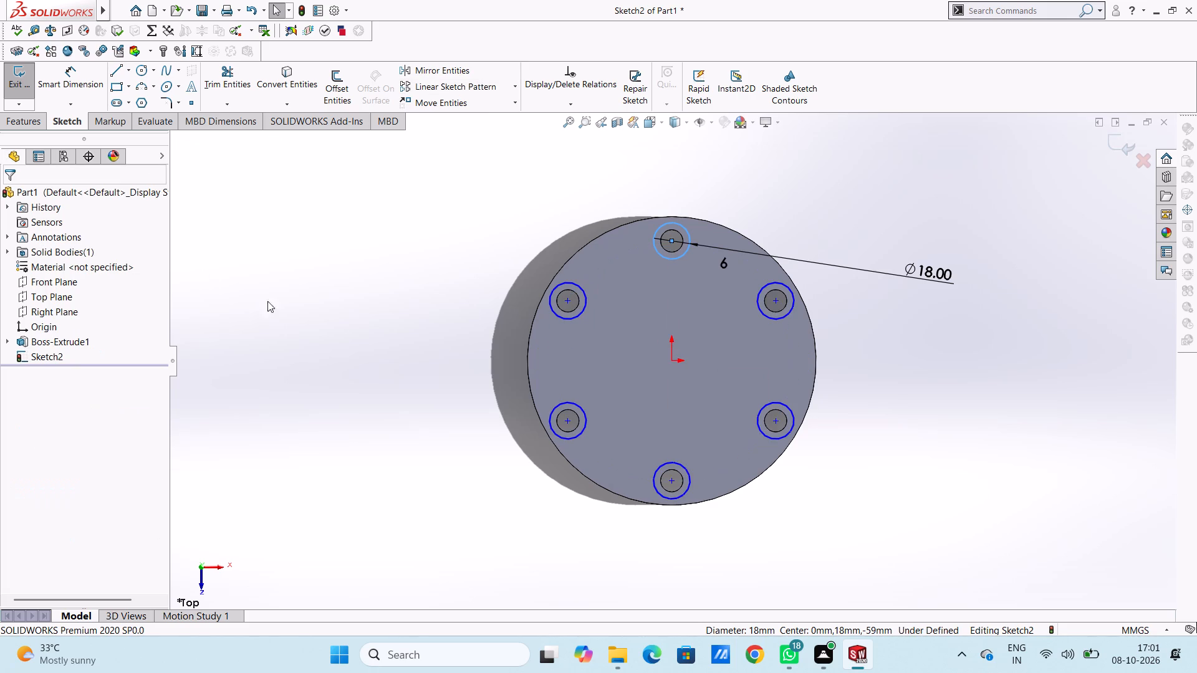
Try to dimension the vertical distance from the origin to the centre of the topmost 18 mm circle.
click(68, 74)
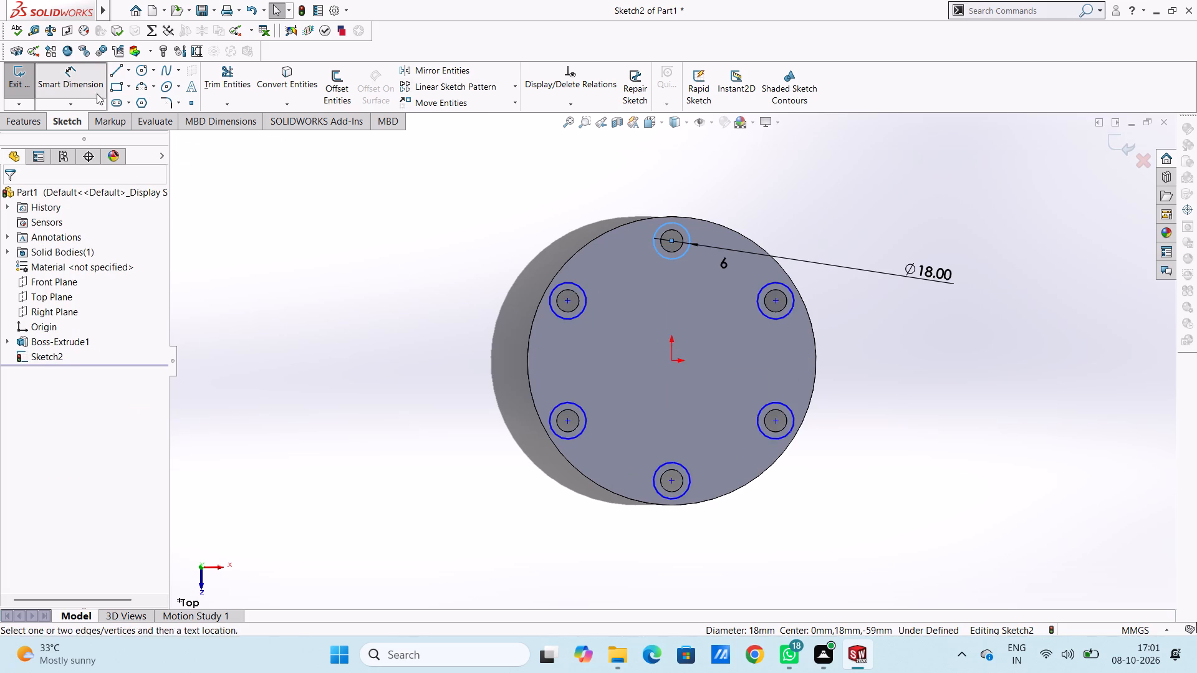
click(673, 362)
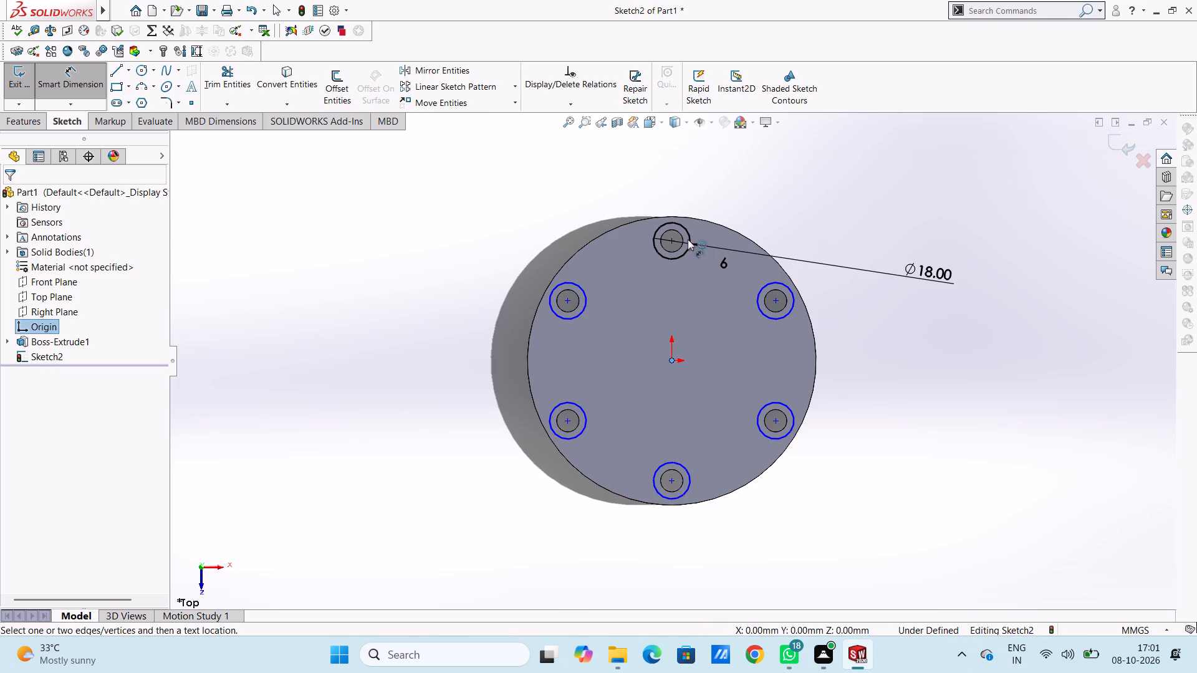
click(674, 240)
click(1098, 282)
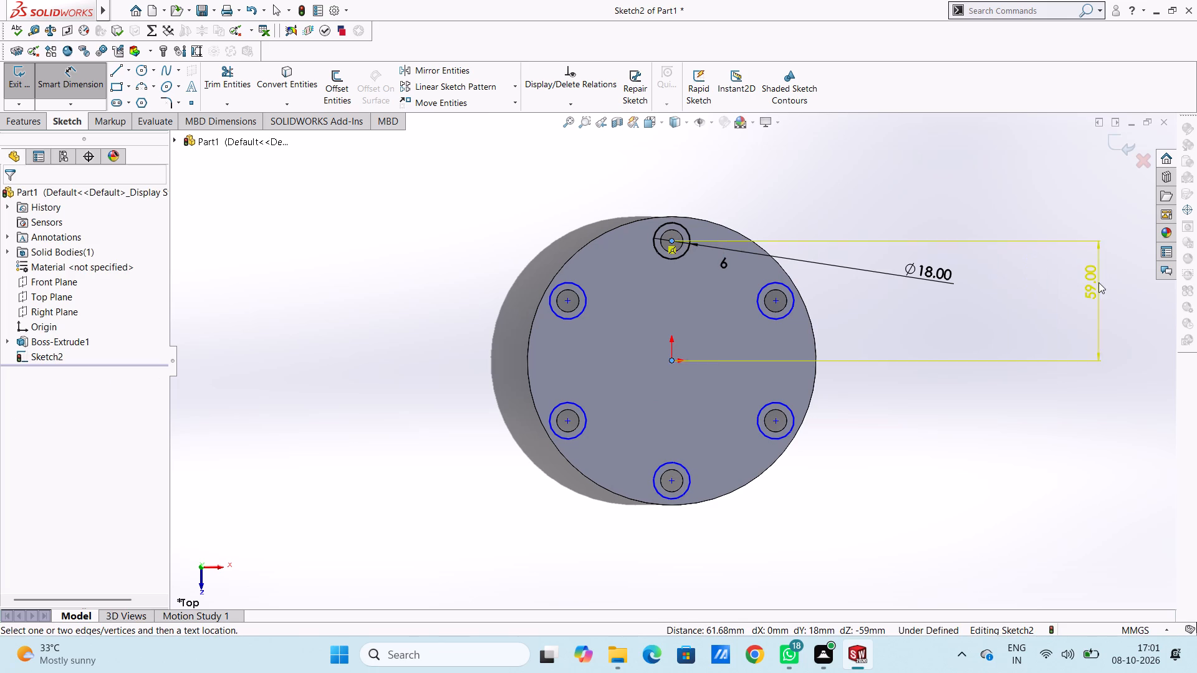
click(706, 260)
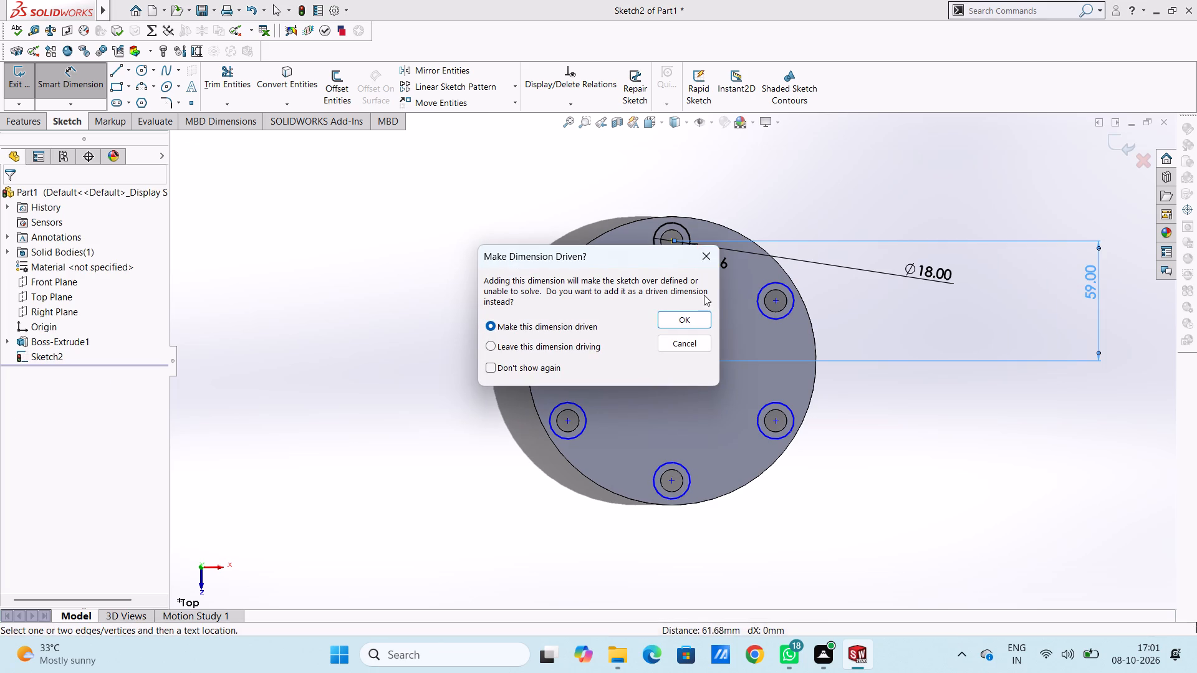
Dimension the vertical distance from the origin to the centre of the patterned circle at the upper right of the flange.
click(672, 363)
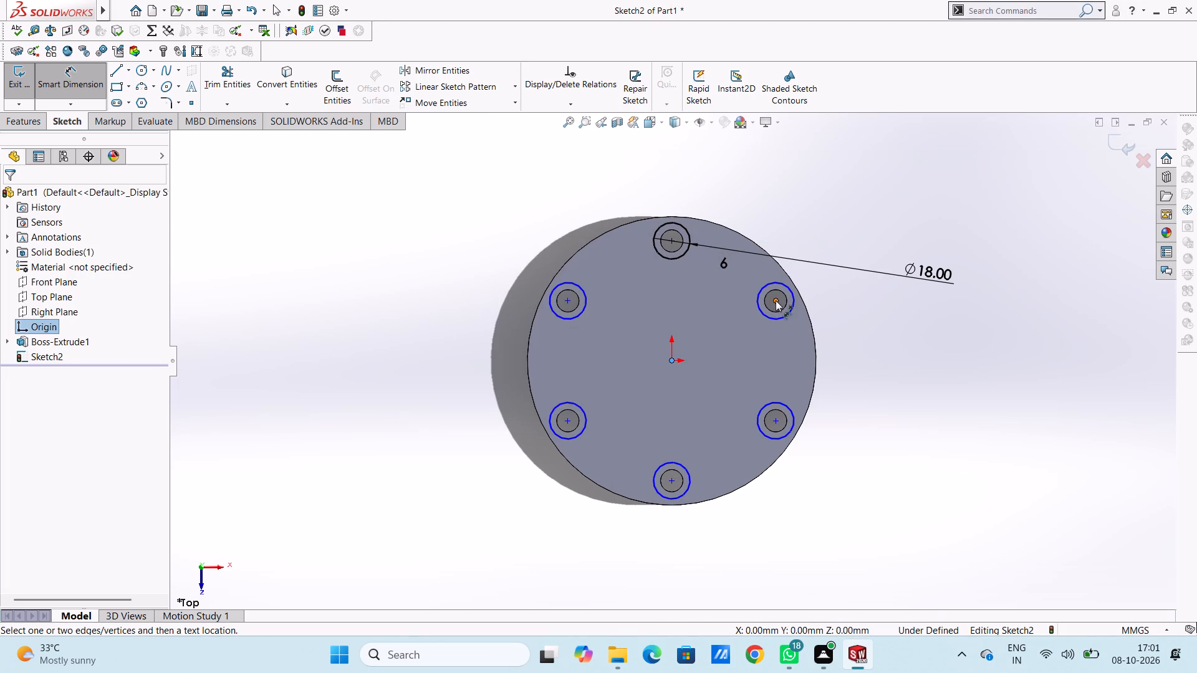
click(776, 300)
click(1102, 335)
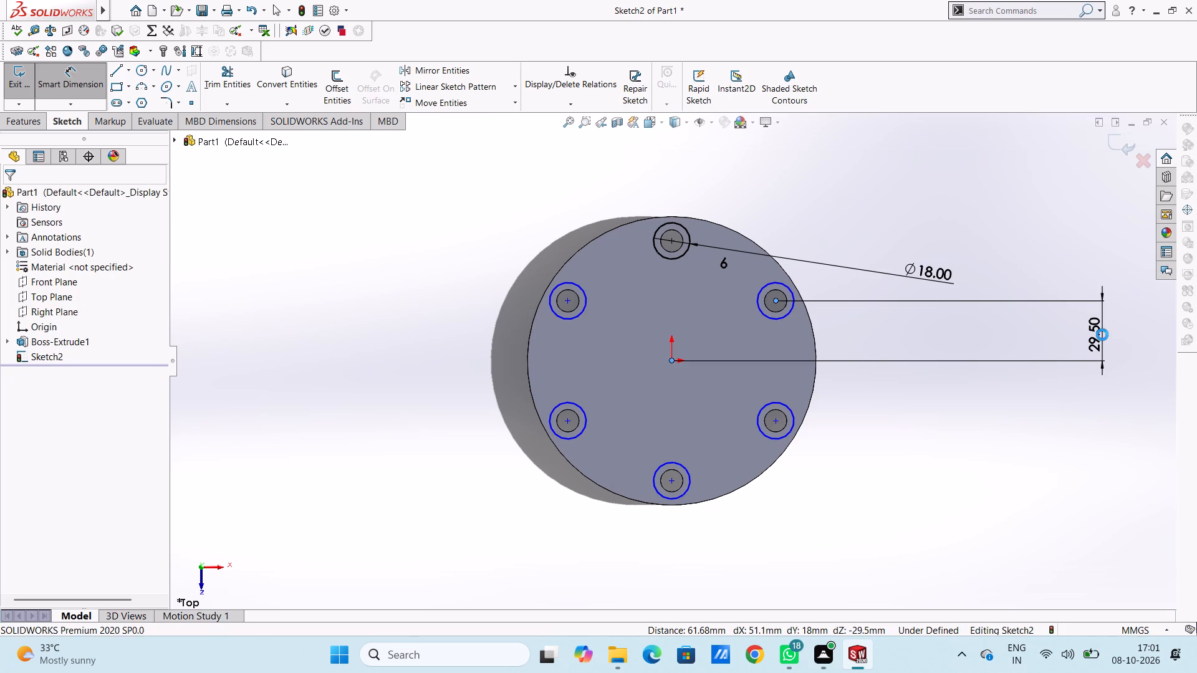
click(1048, 318)
click(997, 328)
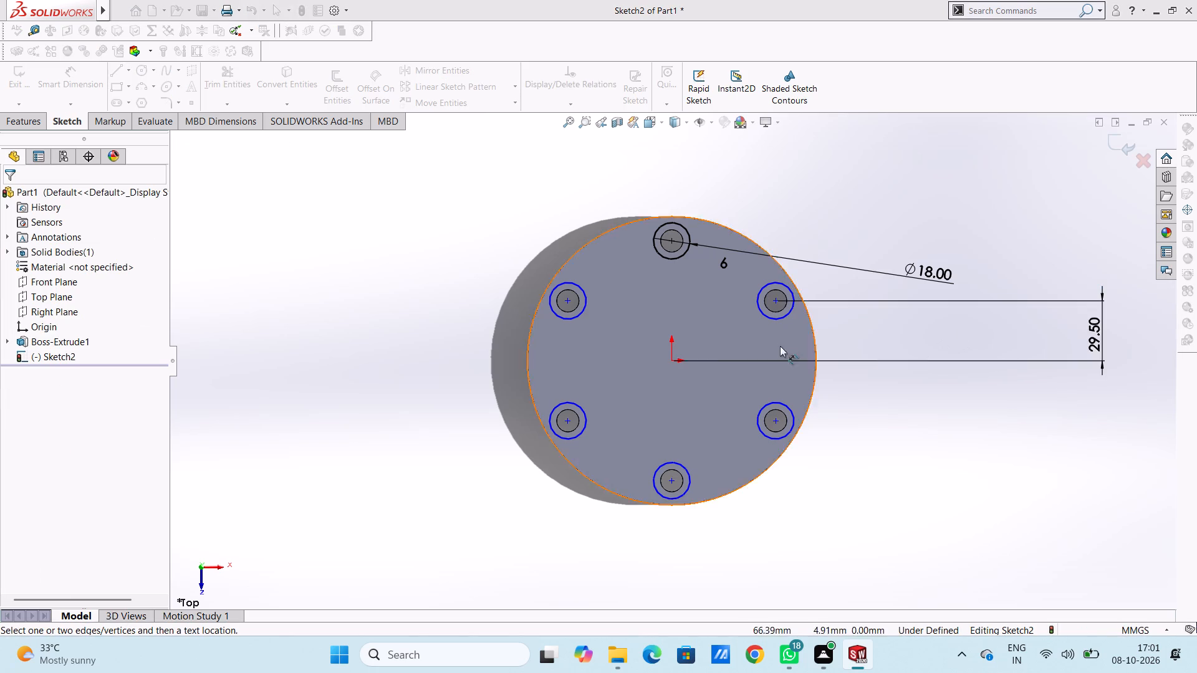
Dimension the horizontal distance from the origin to the centre of the same upper-right patterned circle.
click(669, 363)
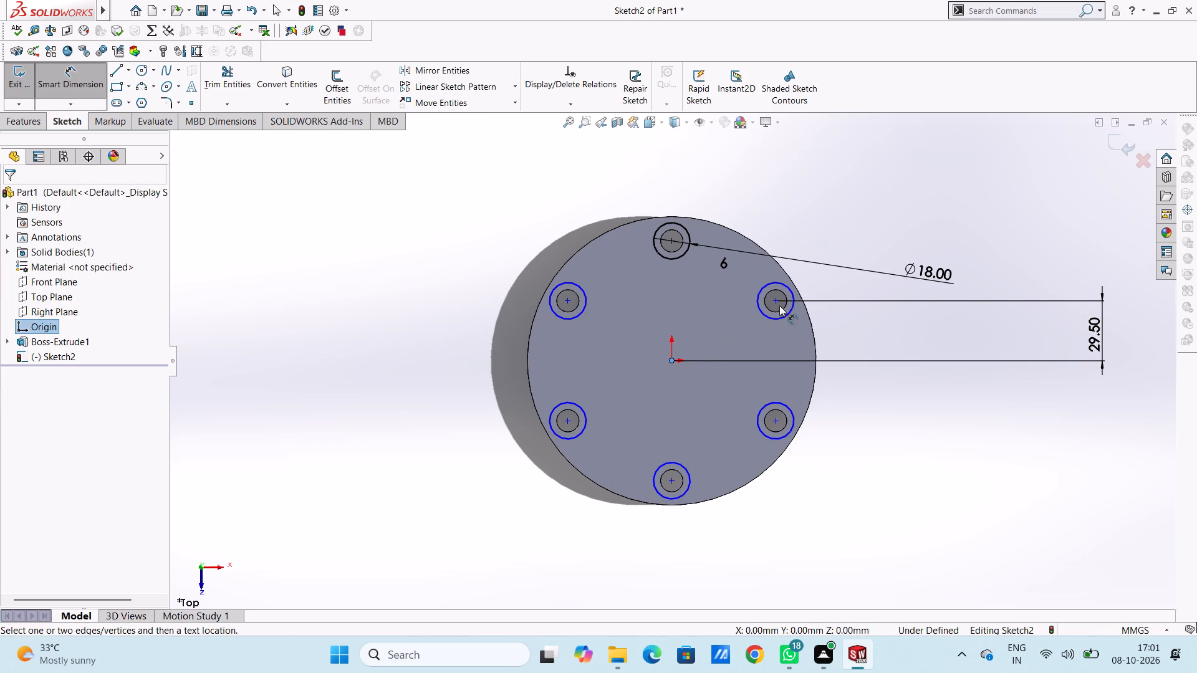
click(776, 300)
click(769, 532)
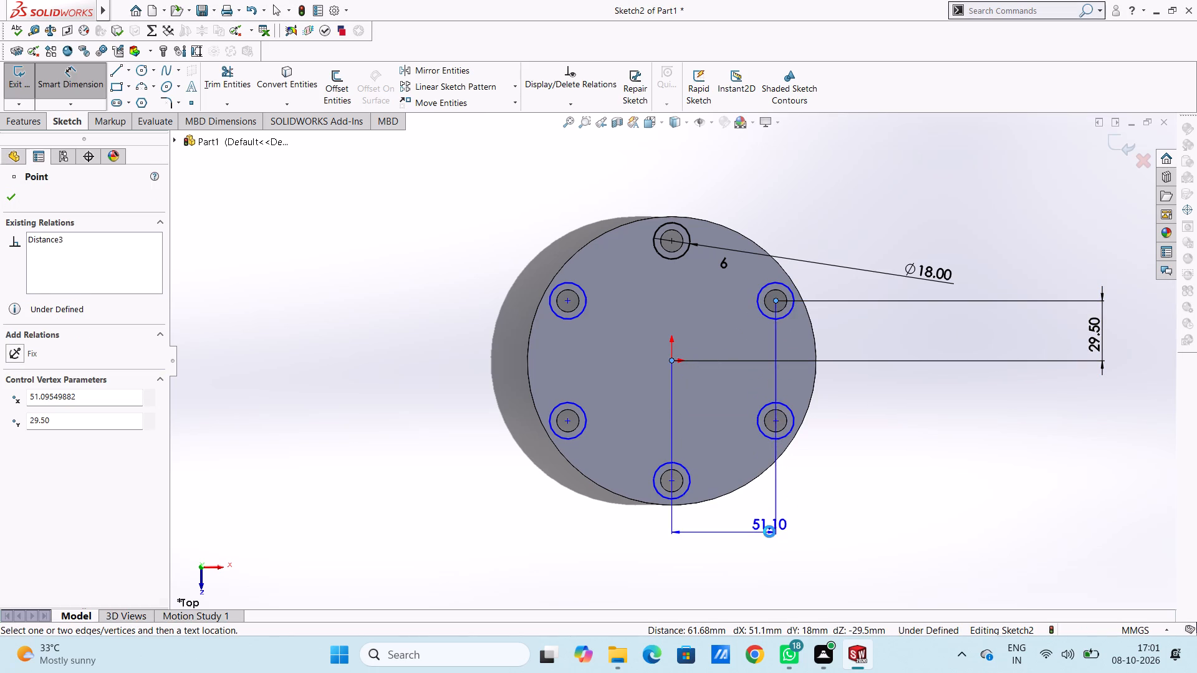
click(717, 505)
click(617, 530)
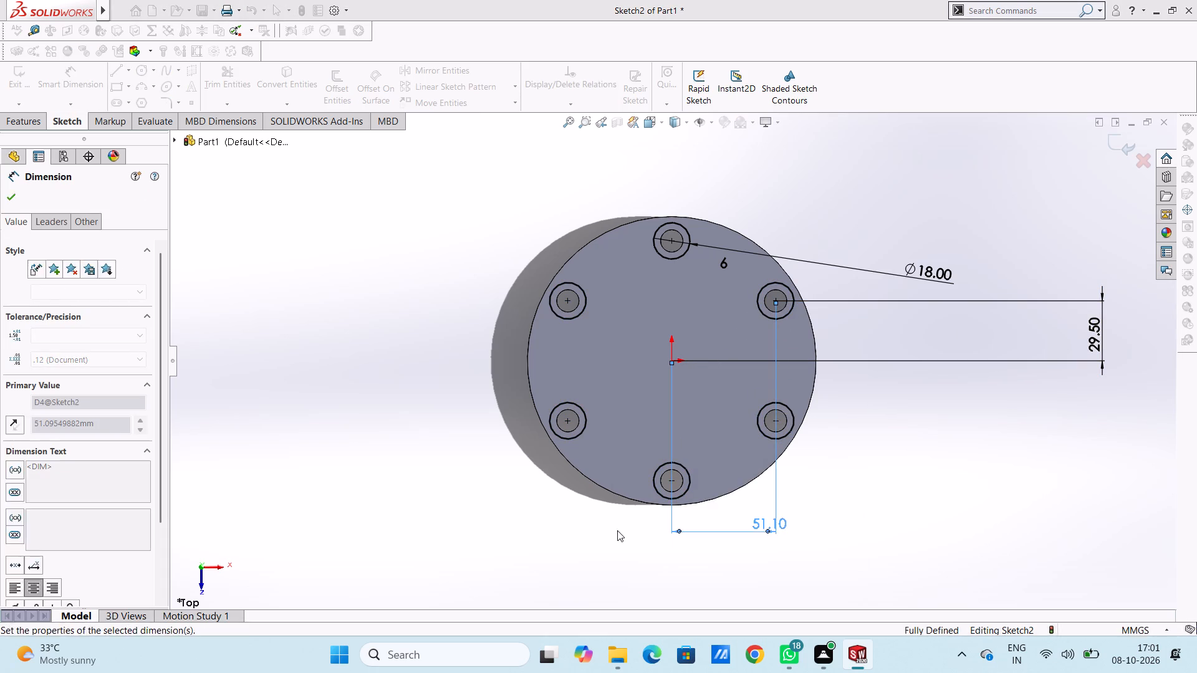
Cut-extrude the six 18 mm circles to a blind depth of 11 mm to counterbore the holes.
middle_drag(893, 183, 824, 208)
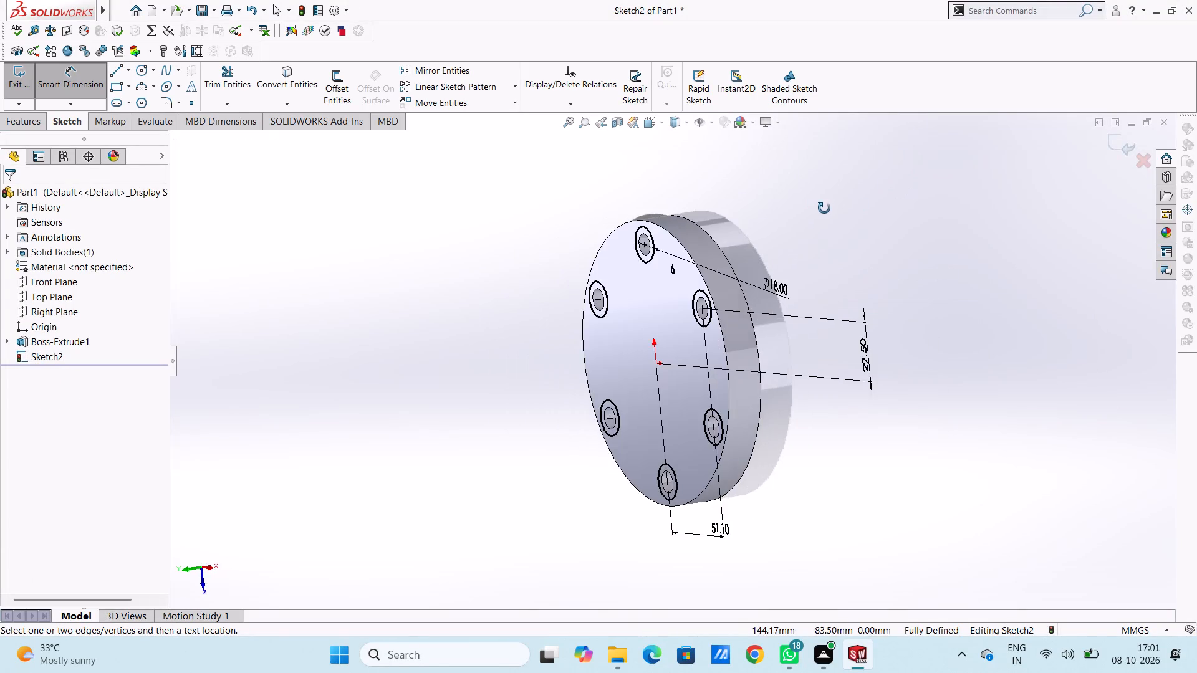
middle_drag(824, 208, 842, 211)
click(81, 83)
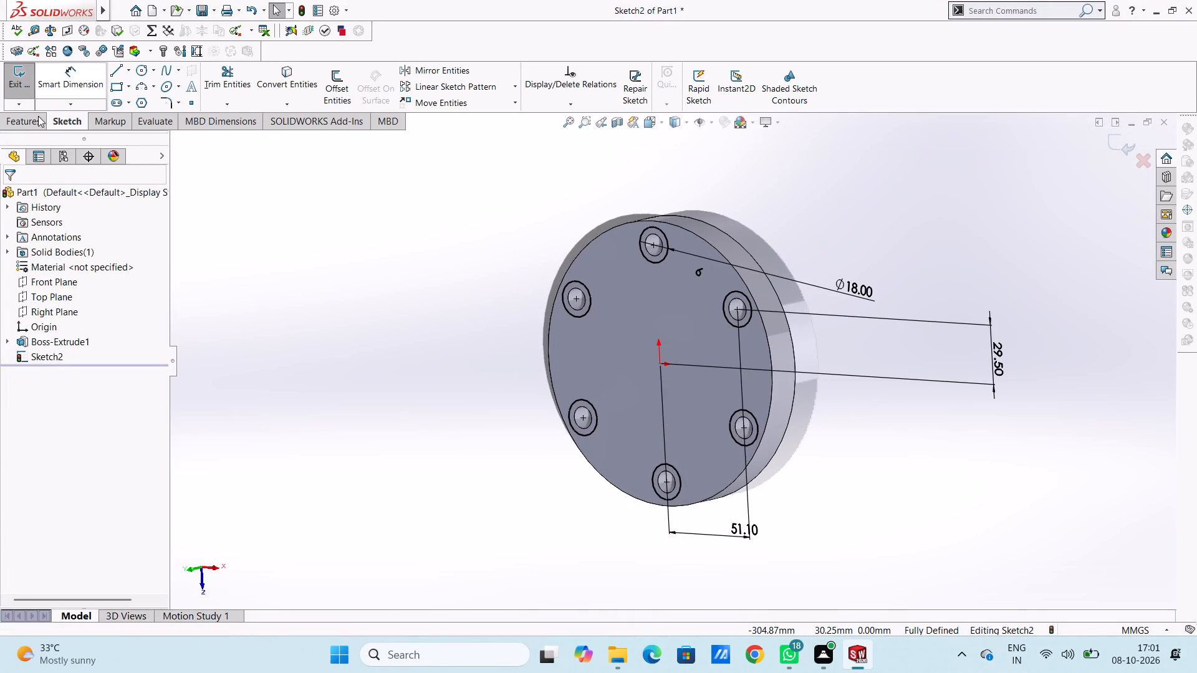
click(39, 120)
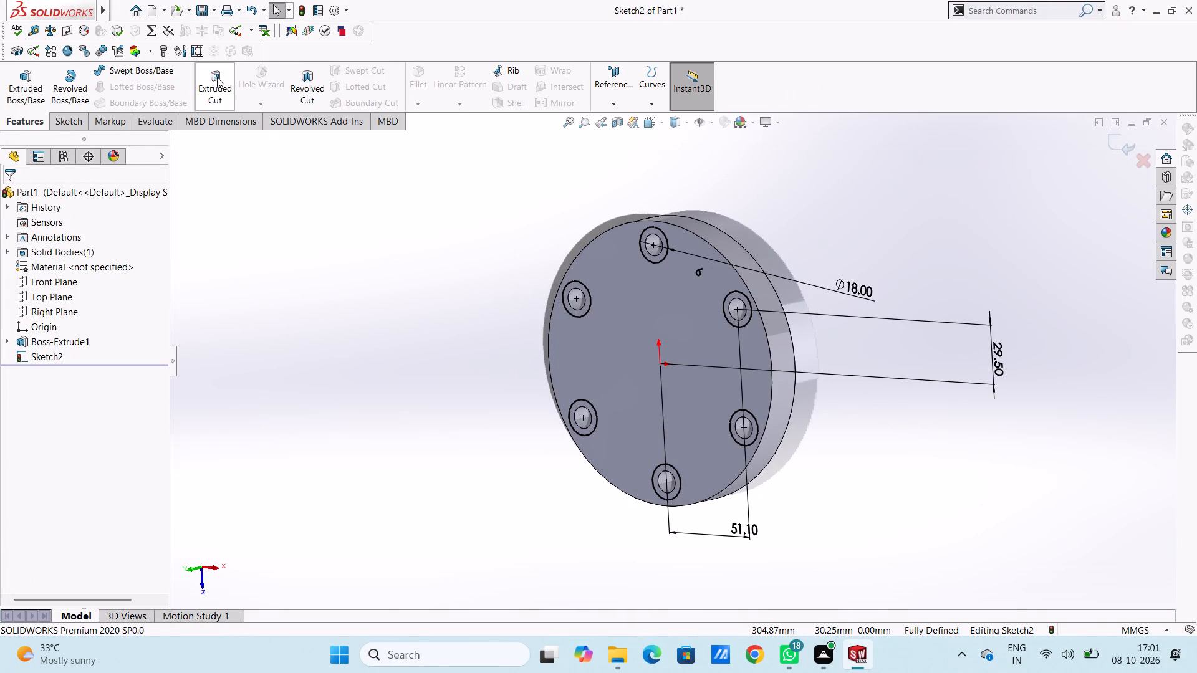
click(217, 77)
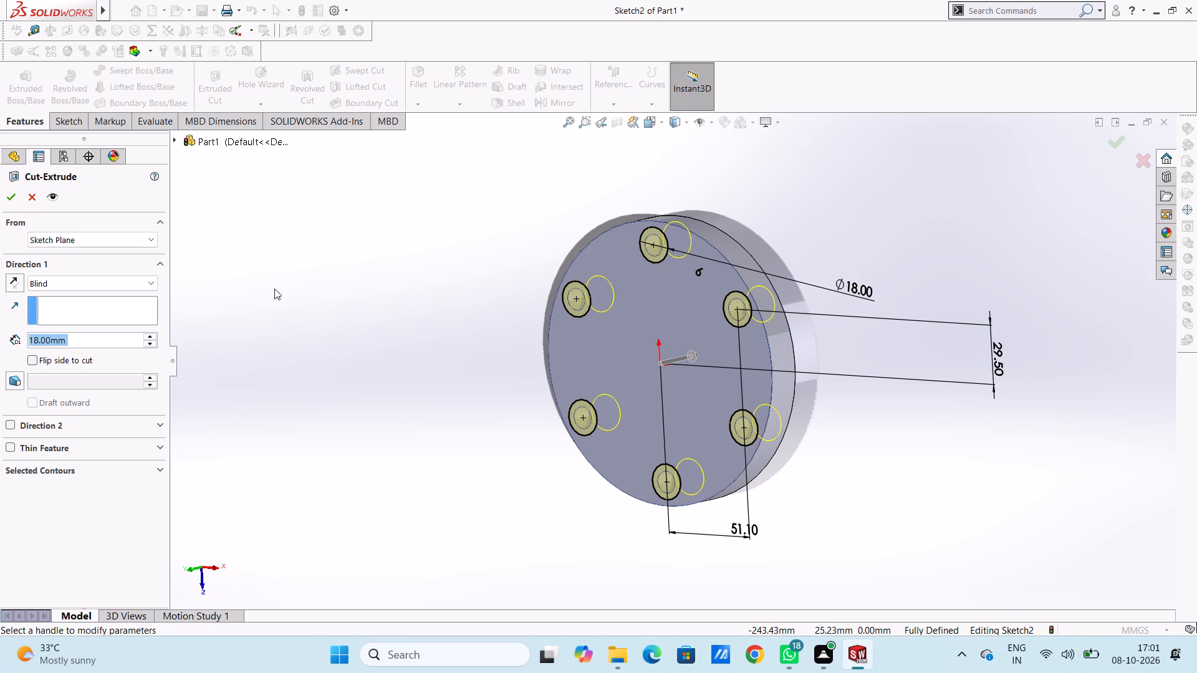
text(11)
key(Return)
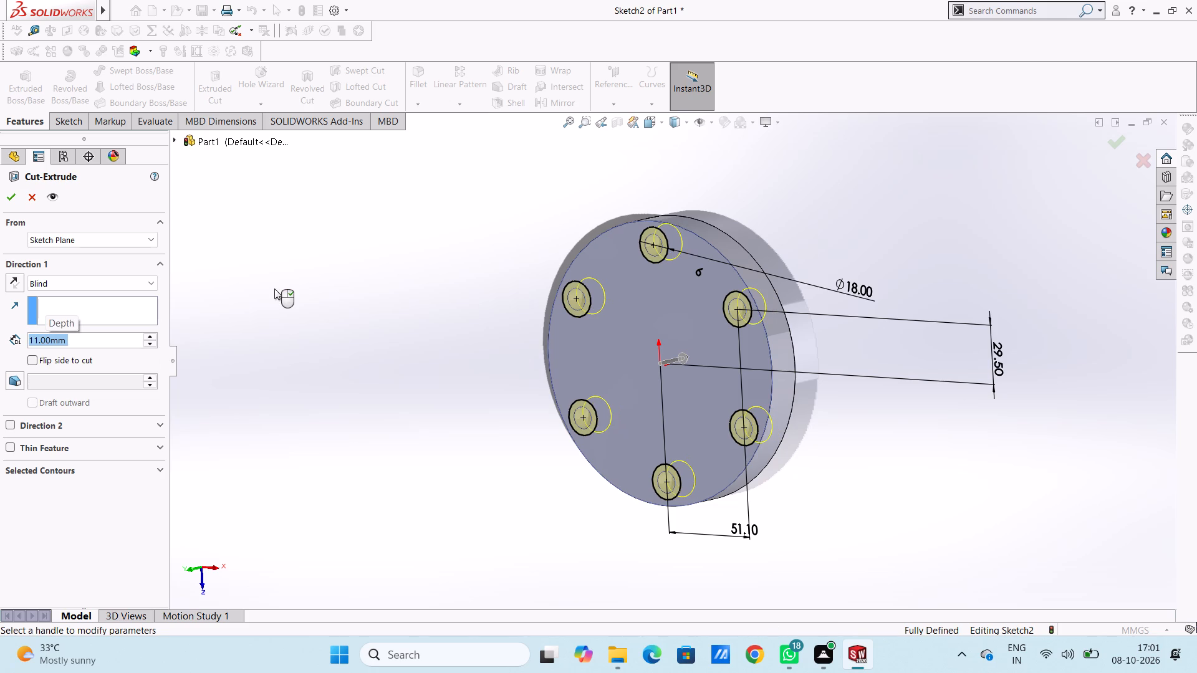
click(8, 201)
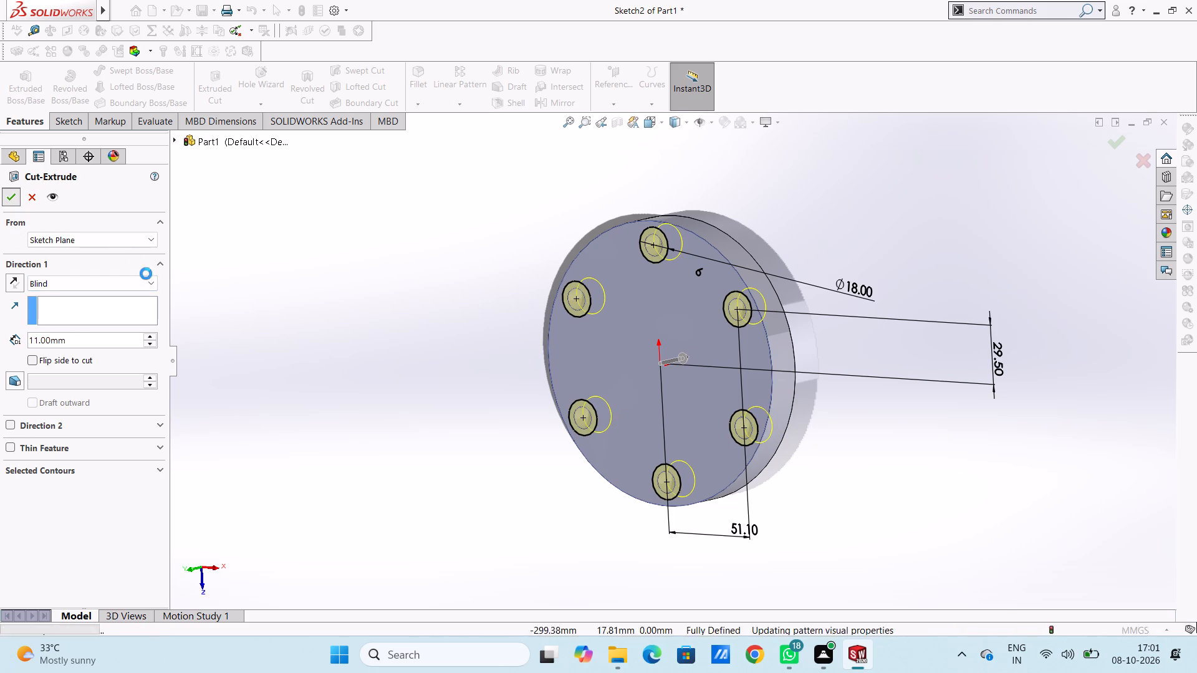
click(309, 348)
Examine the six counterbored holes of the flange from several angles.
middle_drag(347, 393, 446, 389)
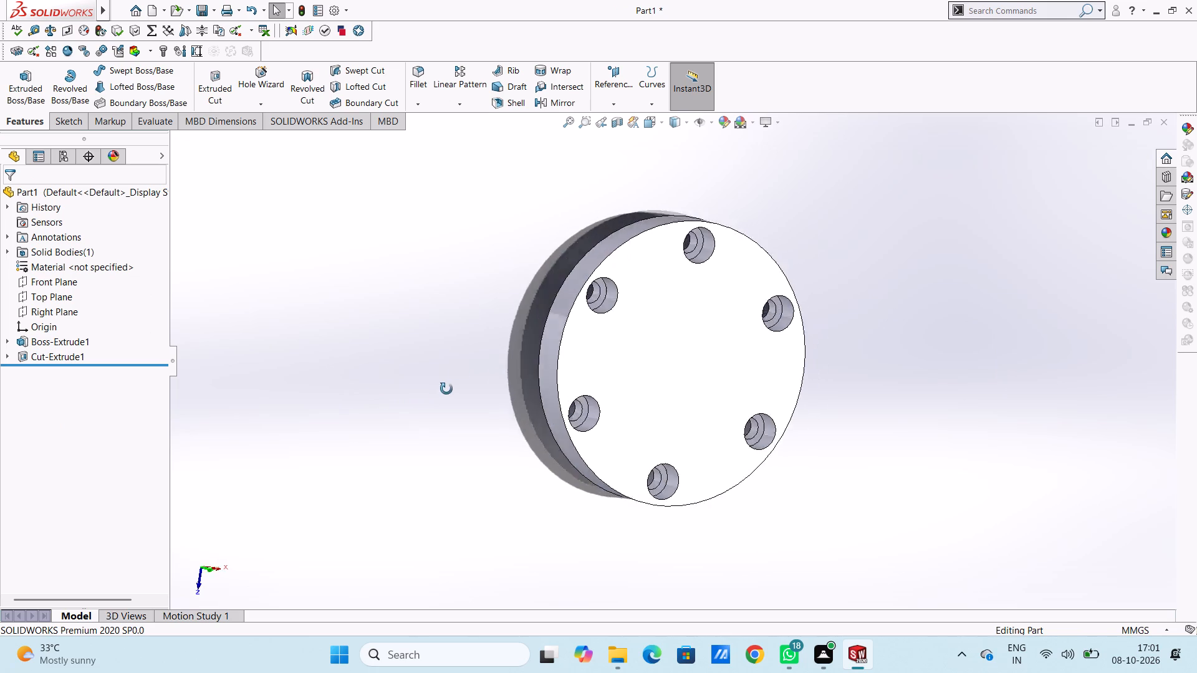
middle_drag(446, 389, 465, 356)
middle_drag(440, 508, 388, 390)
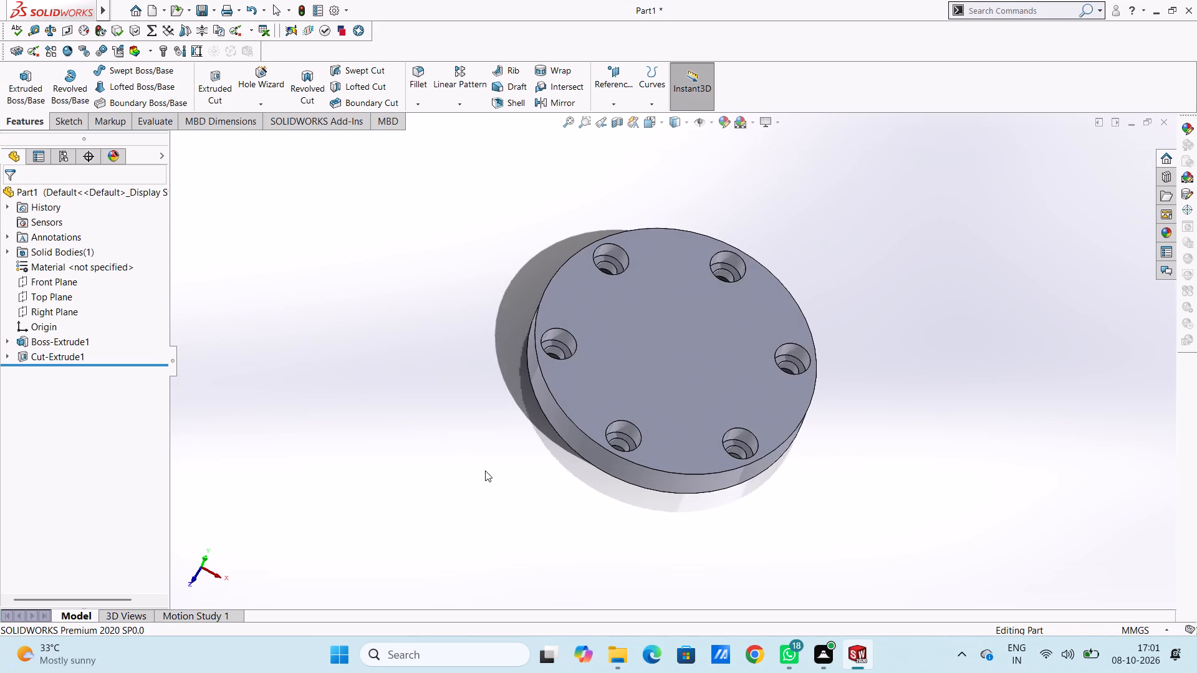
middle_drag(485, 470, 470, 507)
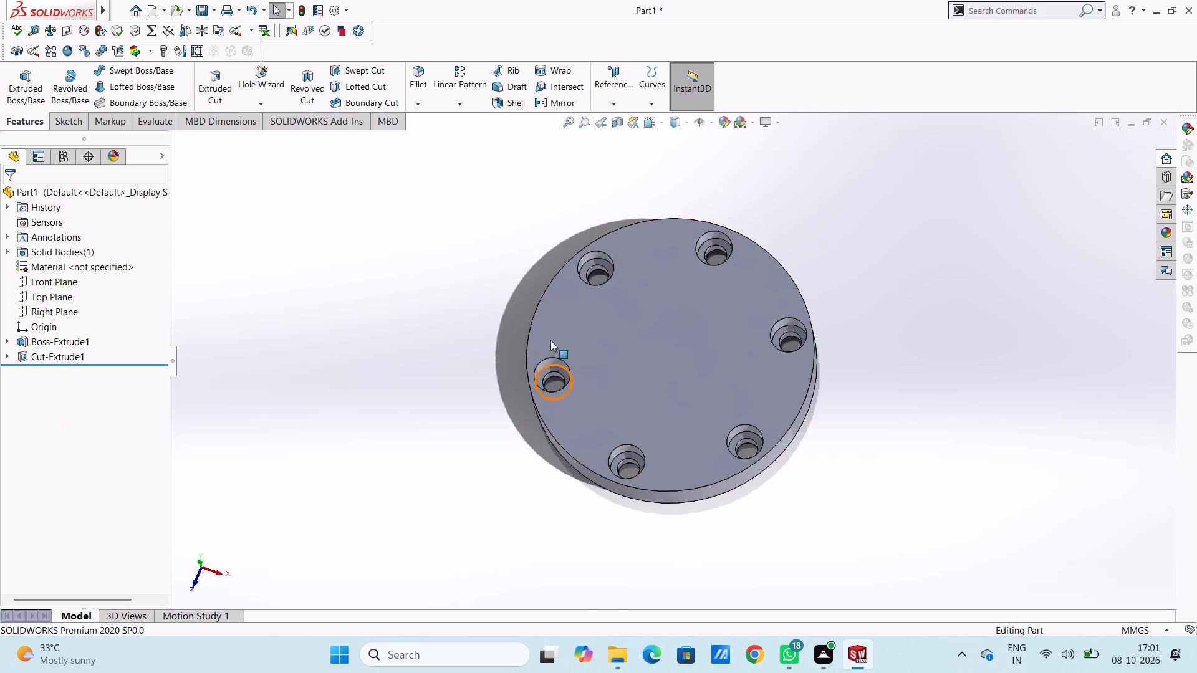
middle_drag(550, 348, 585, 364)
middle_drag(525, 420, 570, 396)
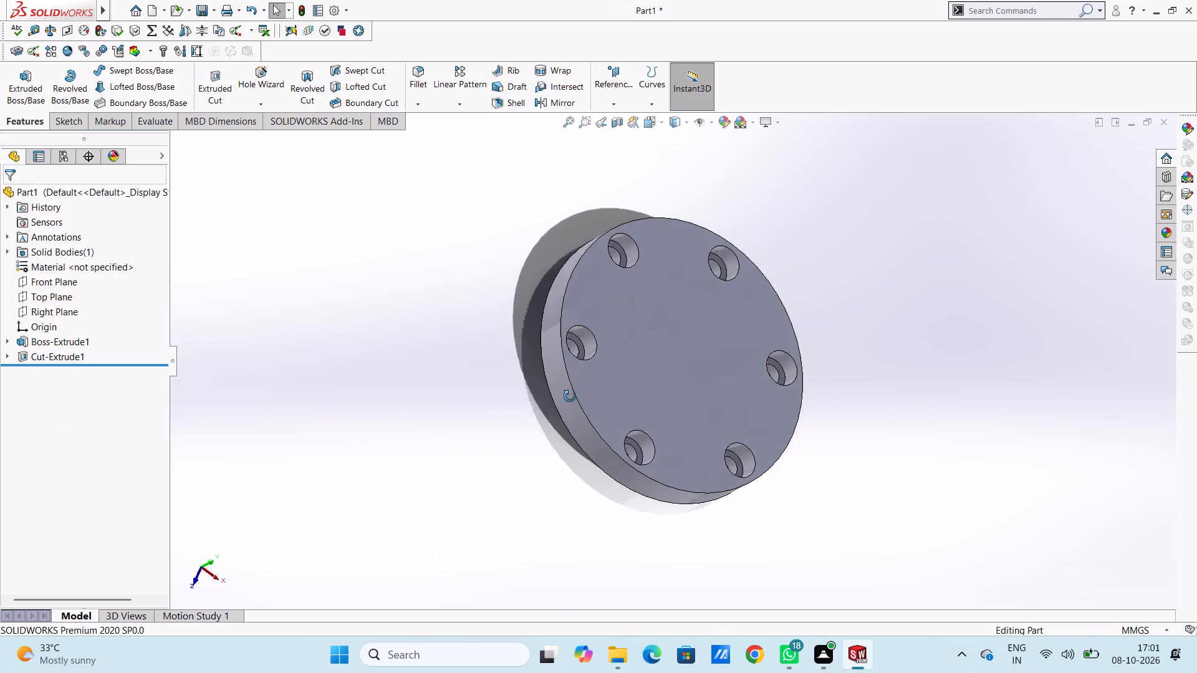
middle_drag(570, 396, 467, 470)
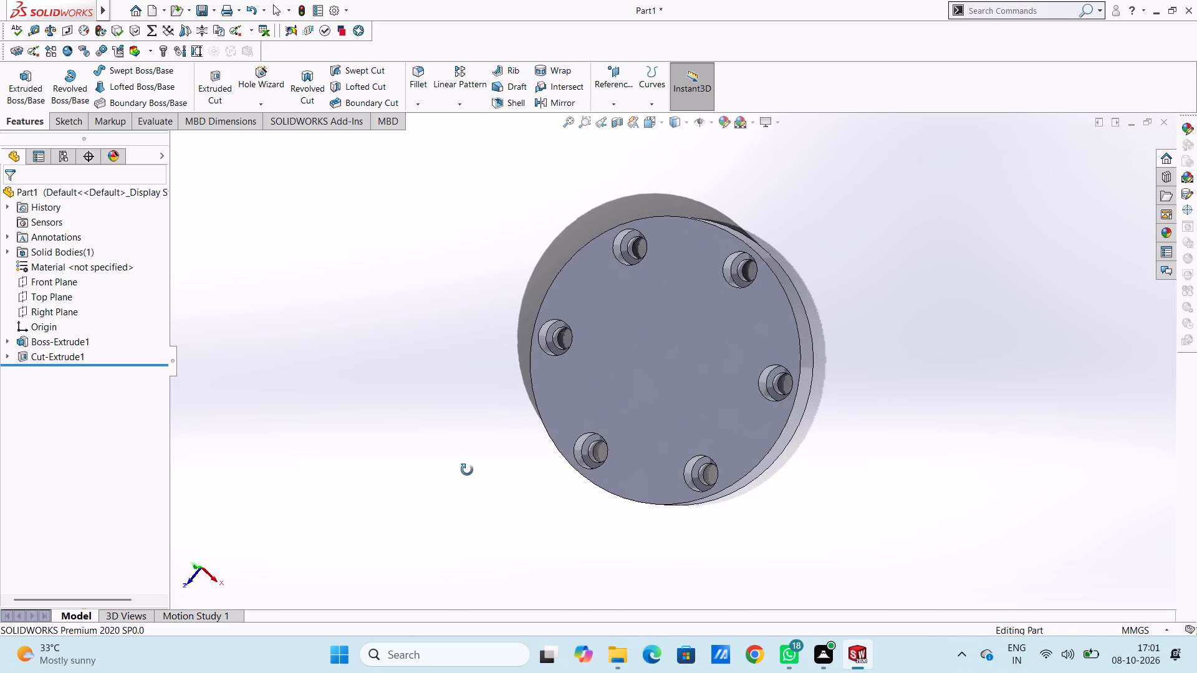
middle_drag(467, 470, 466, 470)
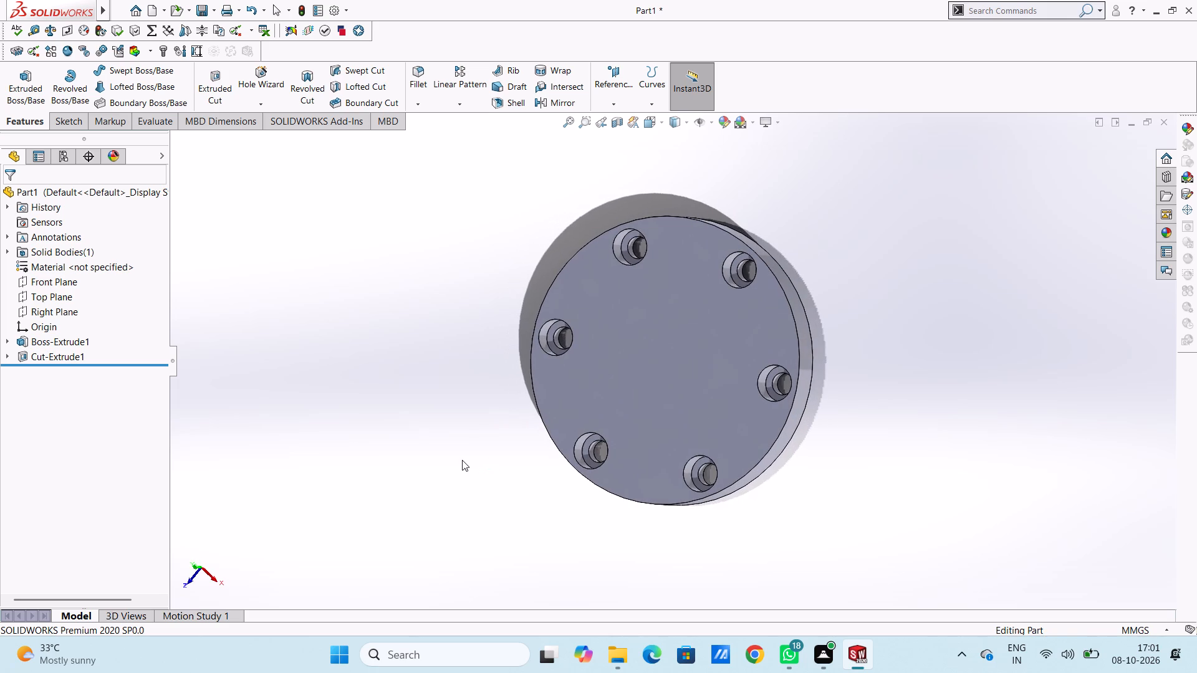
Start a new sketch on the flange's top face, seen from the Top view.
key(ctrl+5)
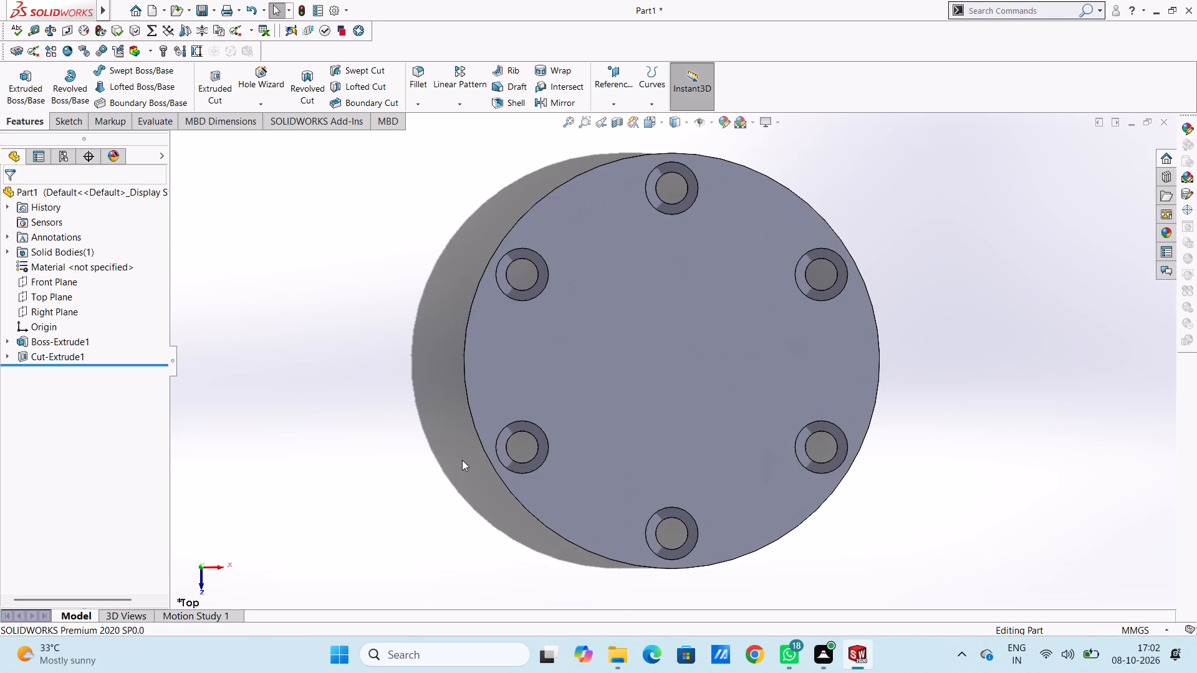
key(ctrl+7)
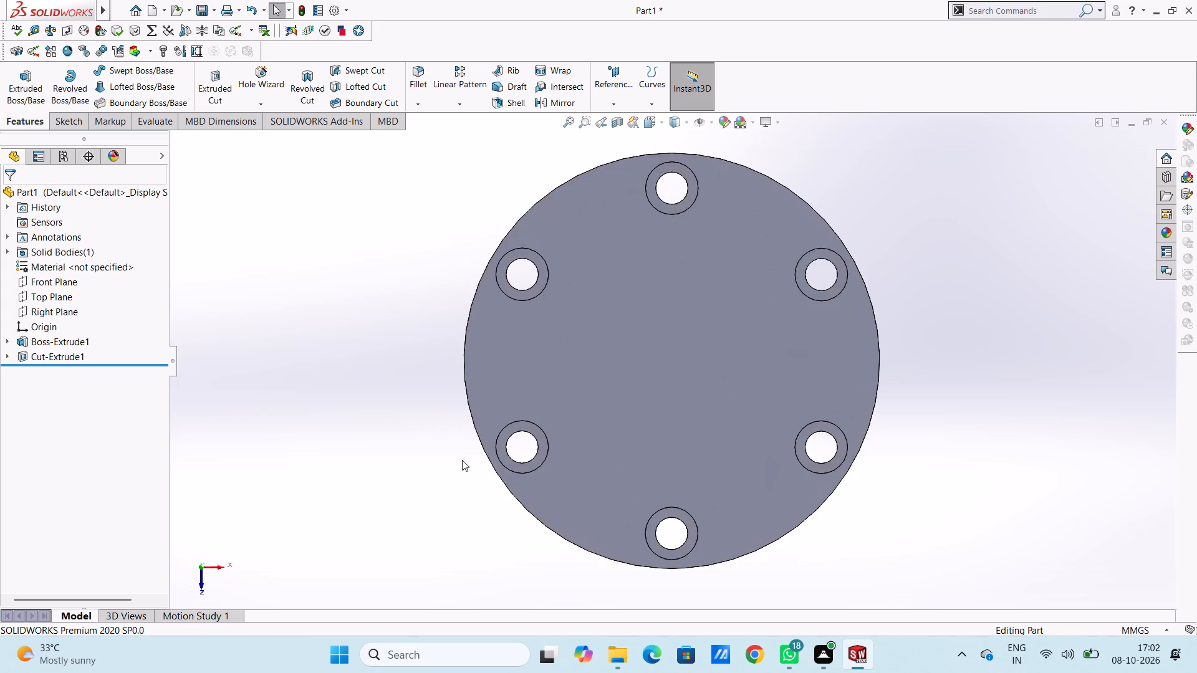
key(ctrl+5)
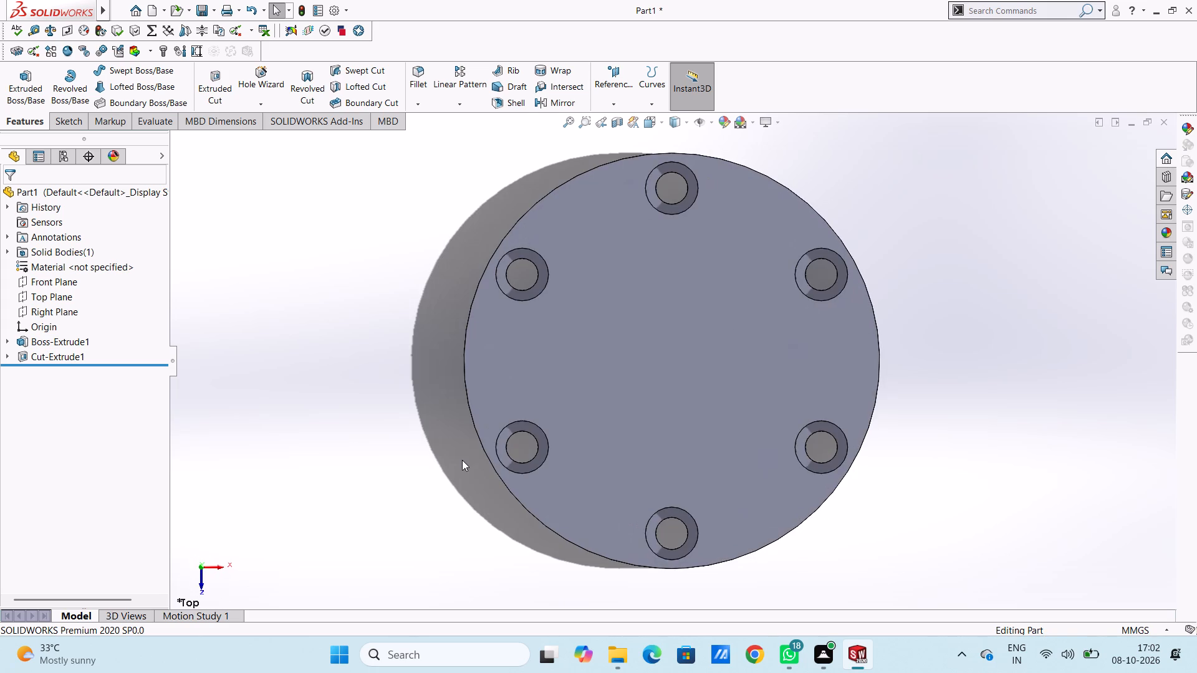
click(712, 372)
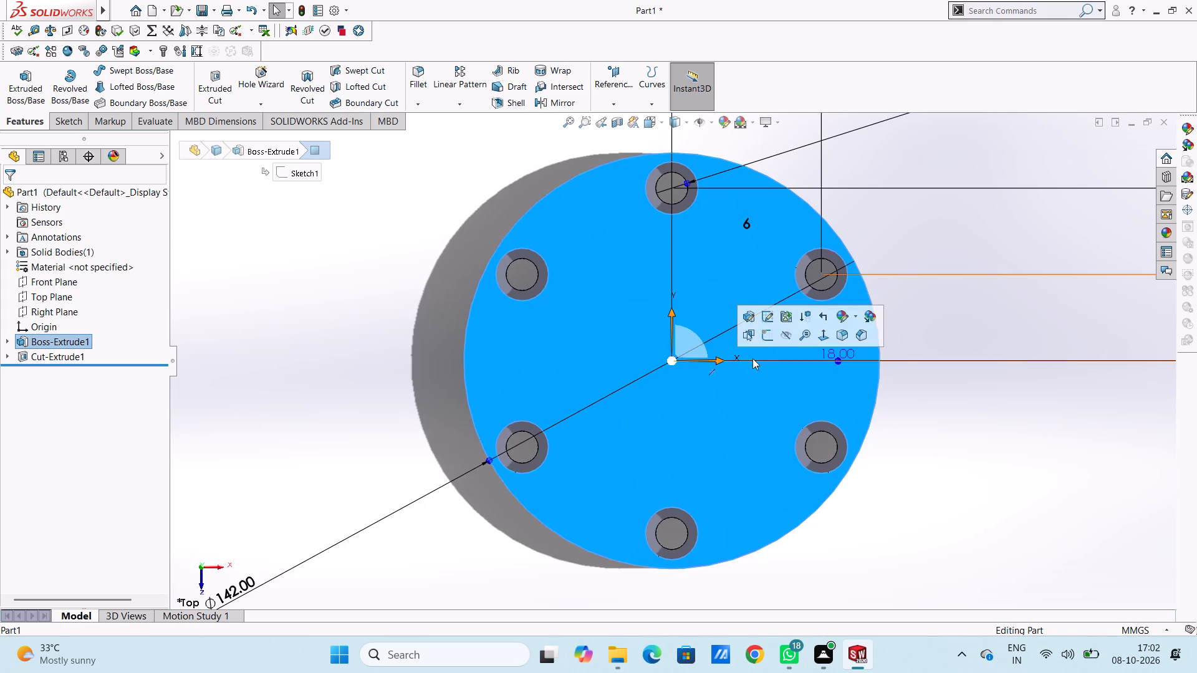
click(766, 336)
click(347, 381)
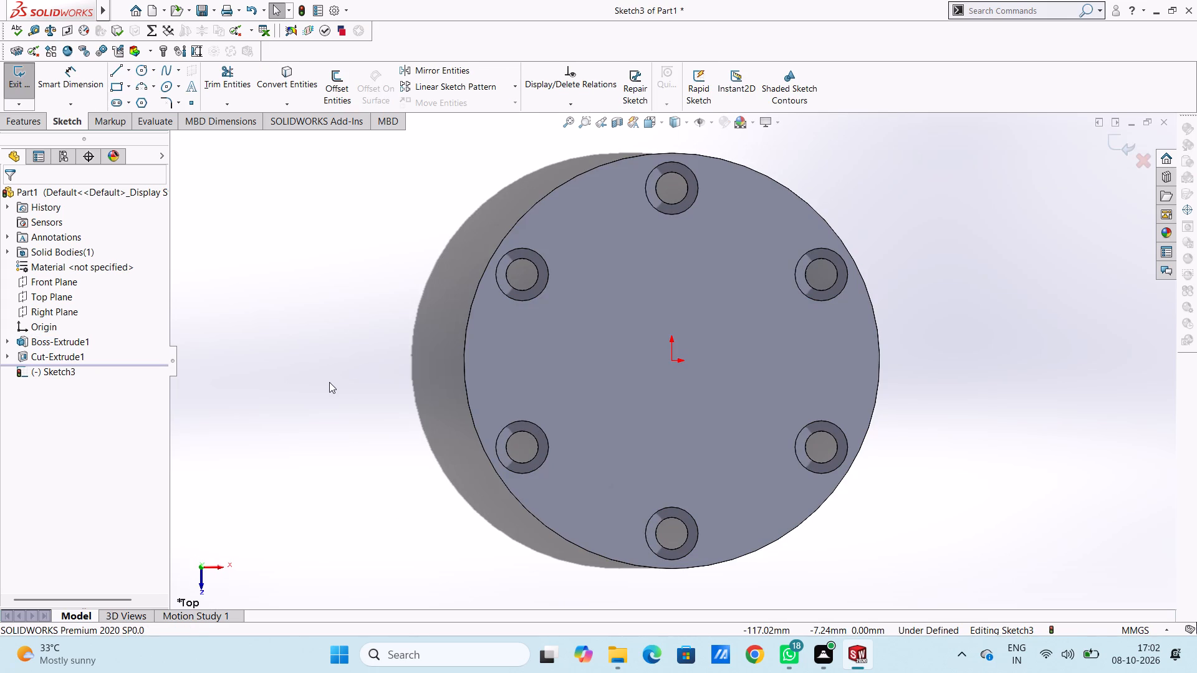
Sketch a circle about 45 mm in diameter centred on the origin.
click(140, 74)
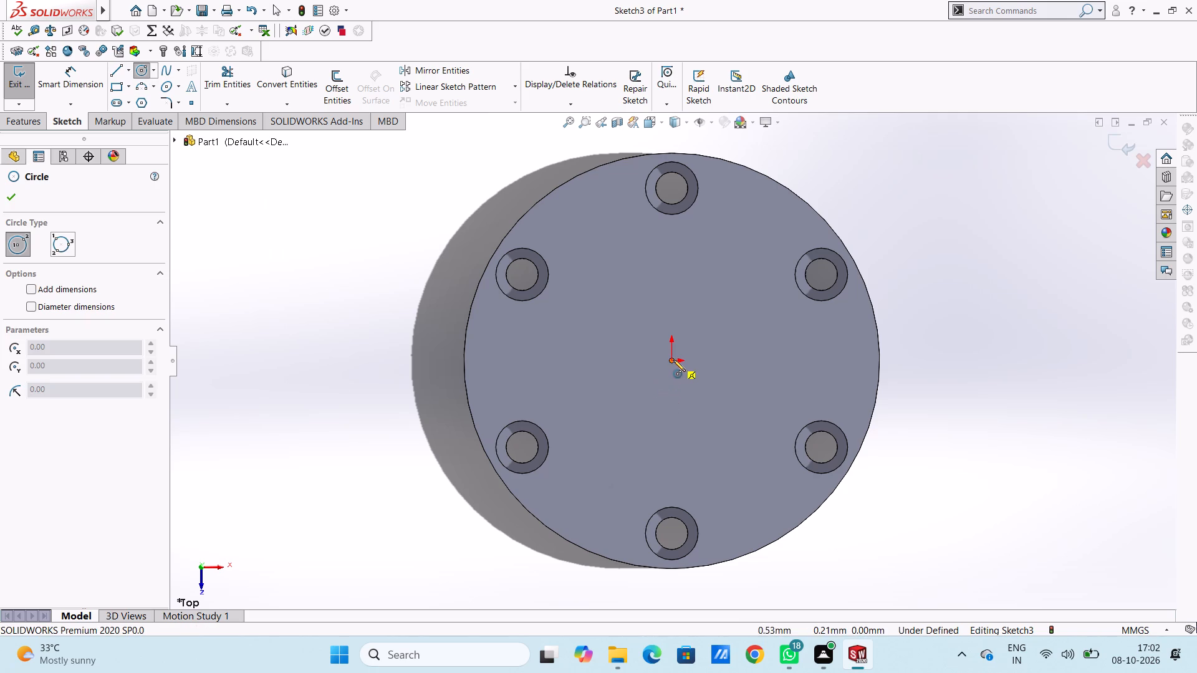
click(673, 360)
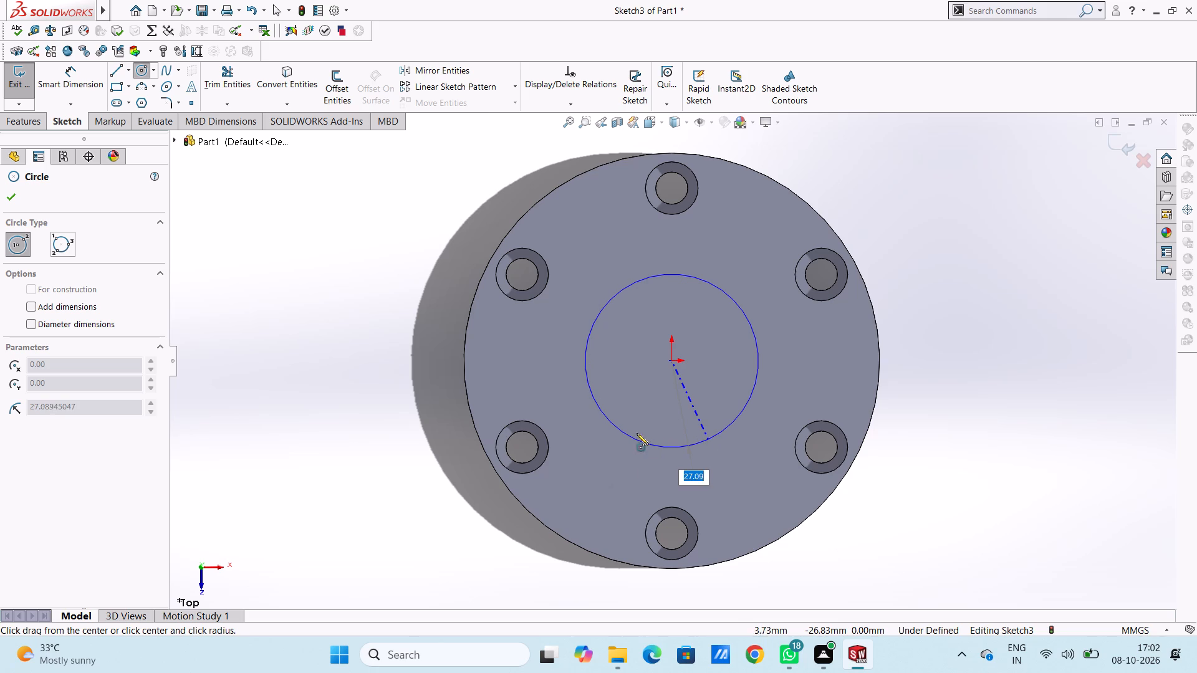
click(634, 415)
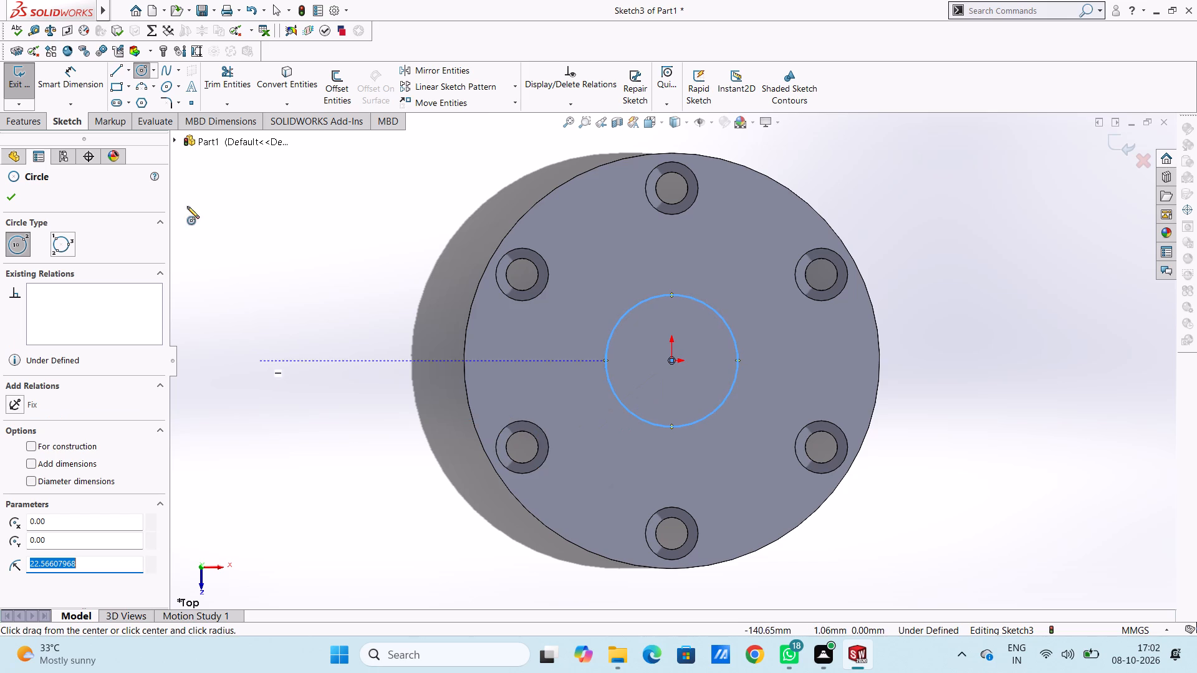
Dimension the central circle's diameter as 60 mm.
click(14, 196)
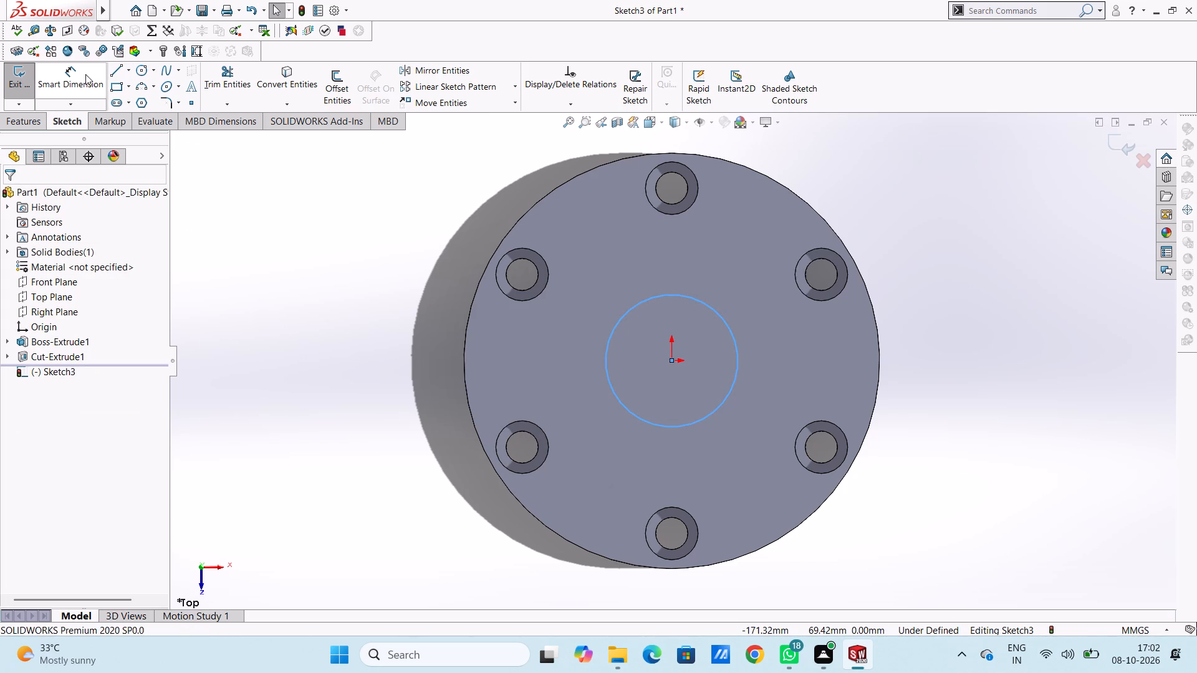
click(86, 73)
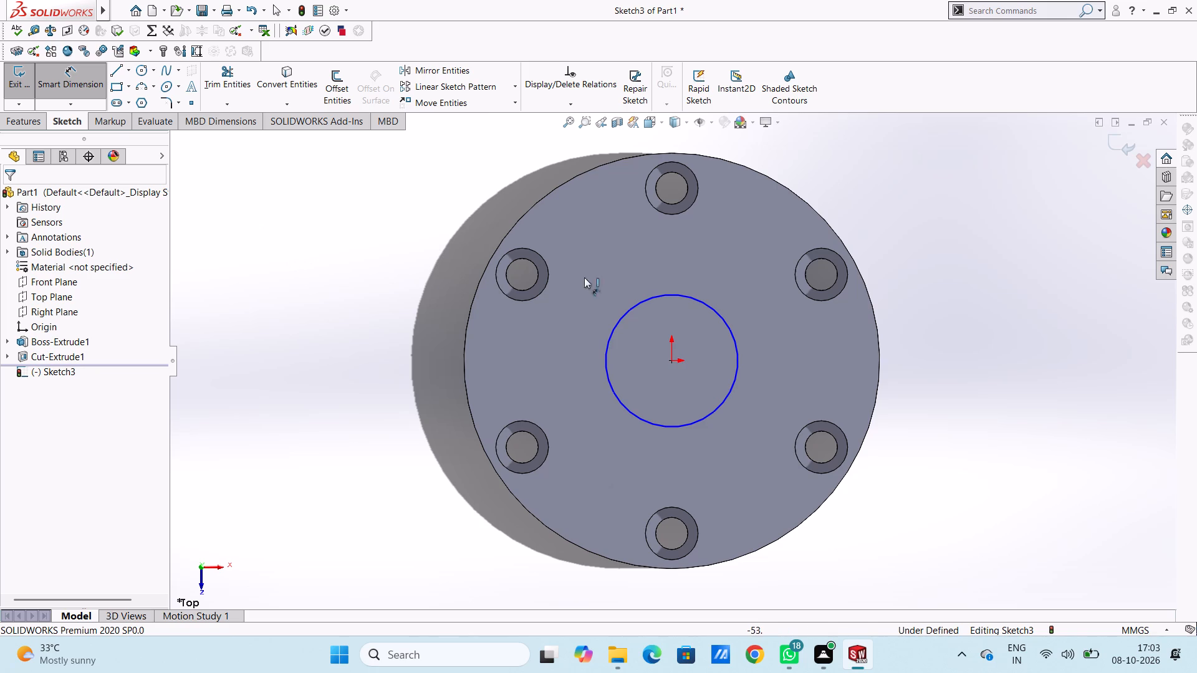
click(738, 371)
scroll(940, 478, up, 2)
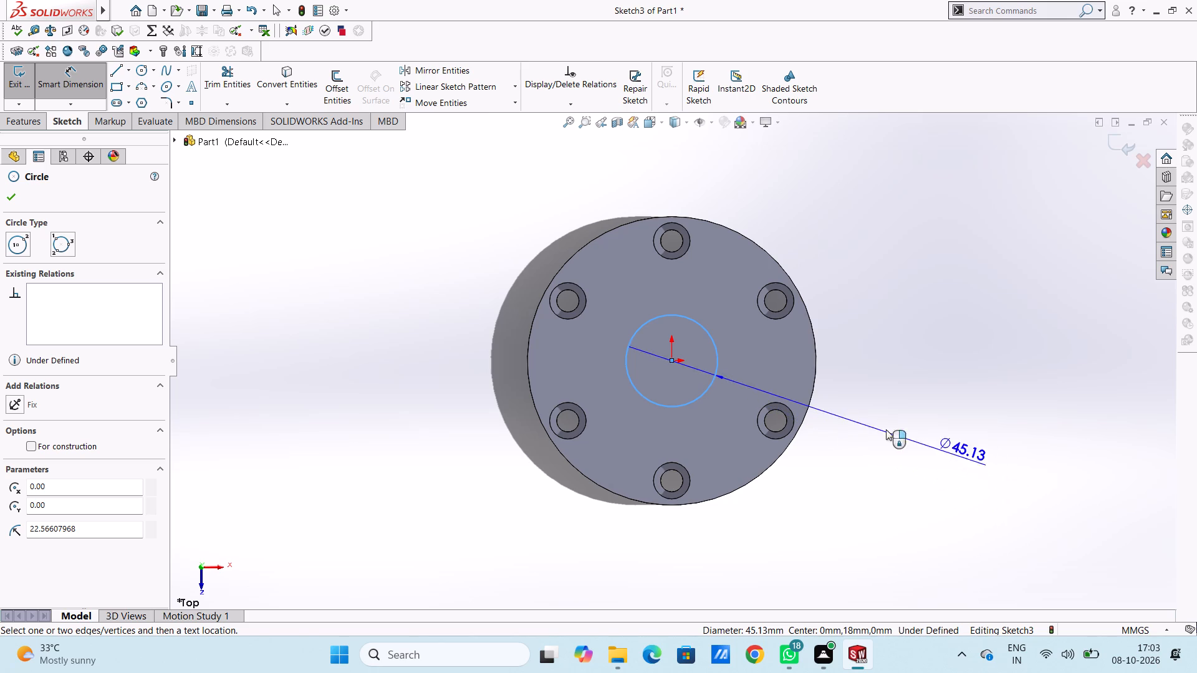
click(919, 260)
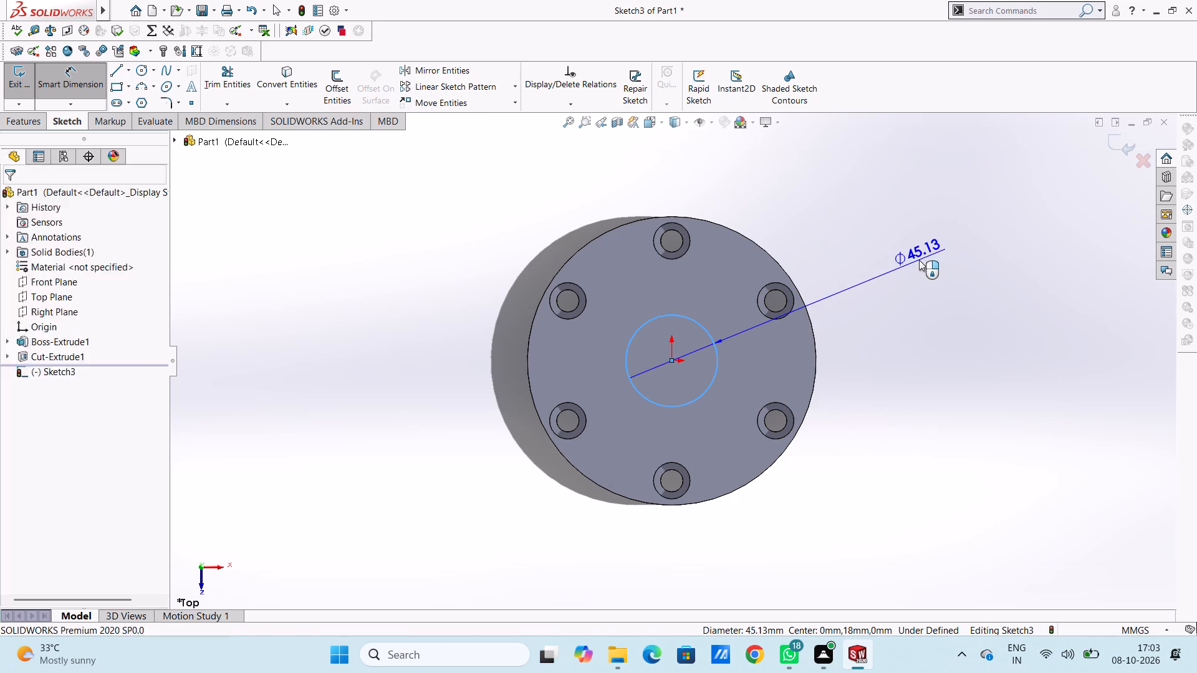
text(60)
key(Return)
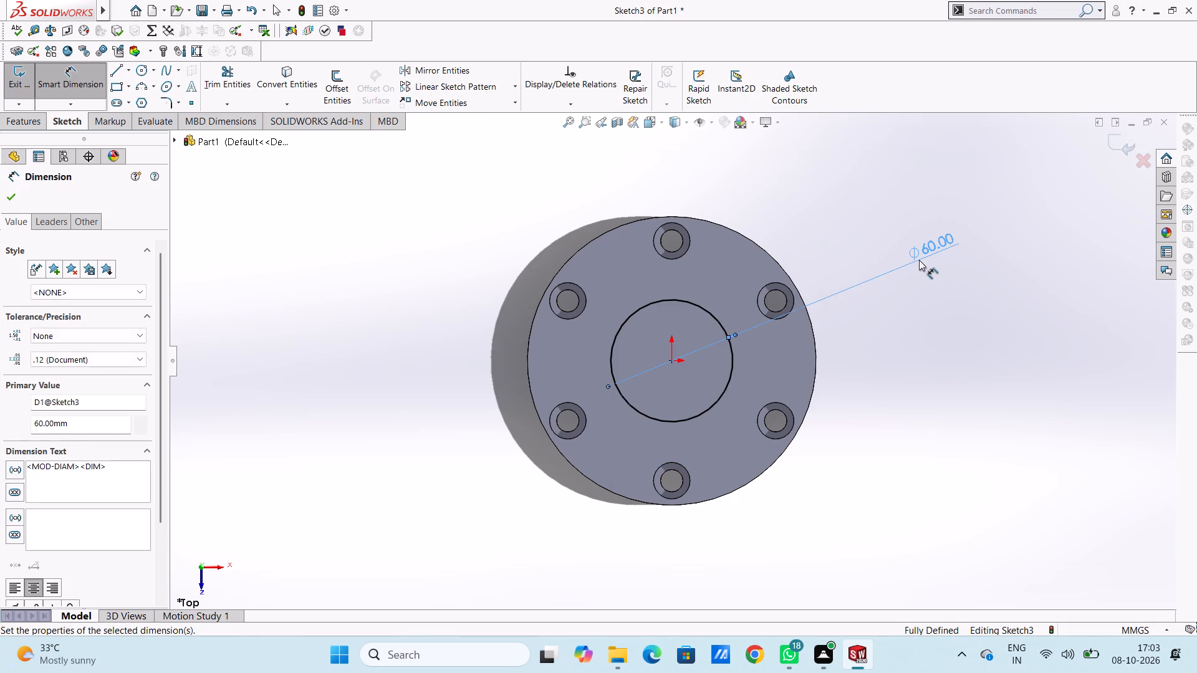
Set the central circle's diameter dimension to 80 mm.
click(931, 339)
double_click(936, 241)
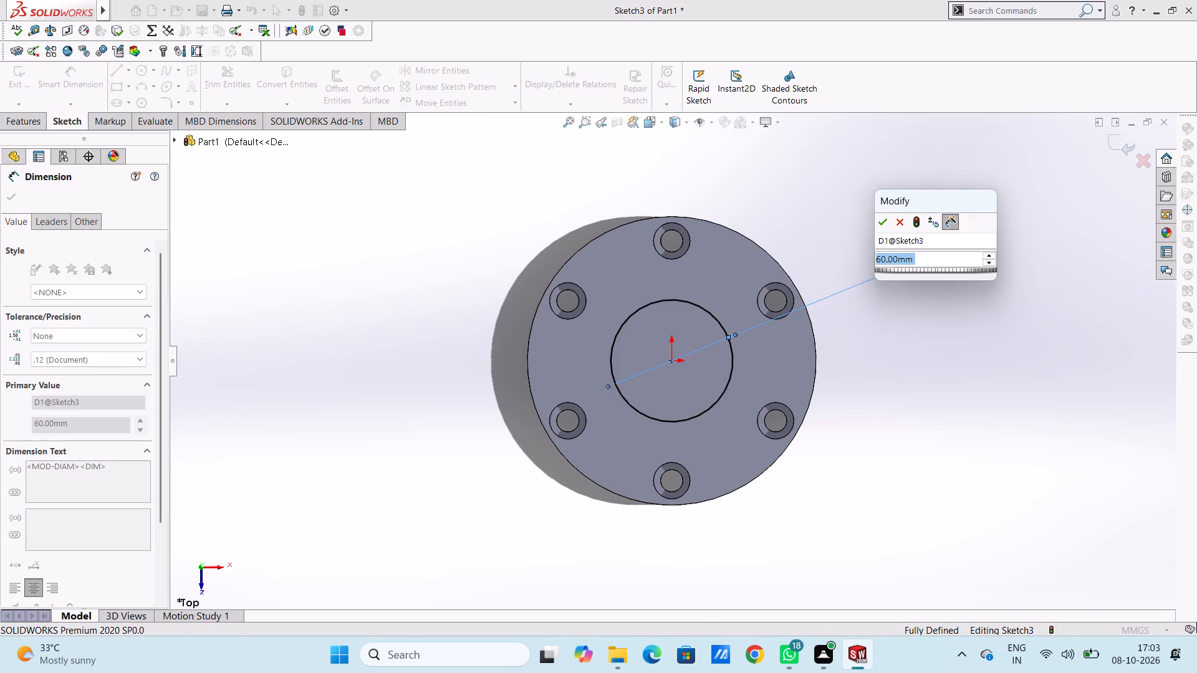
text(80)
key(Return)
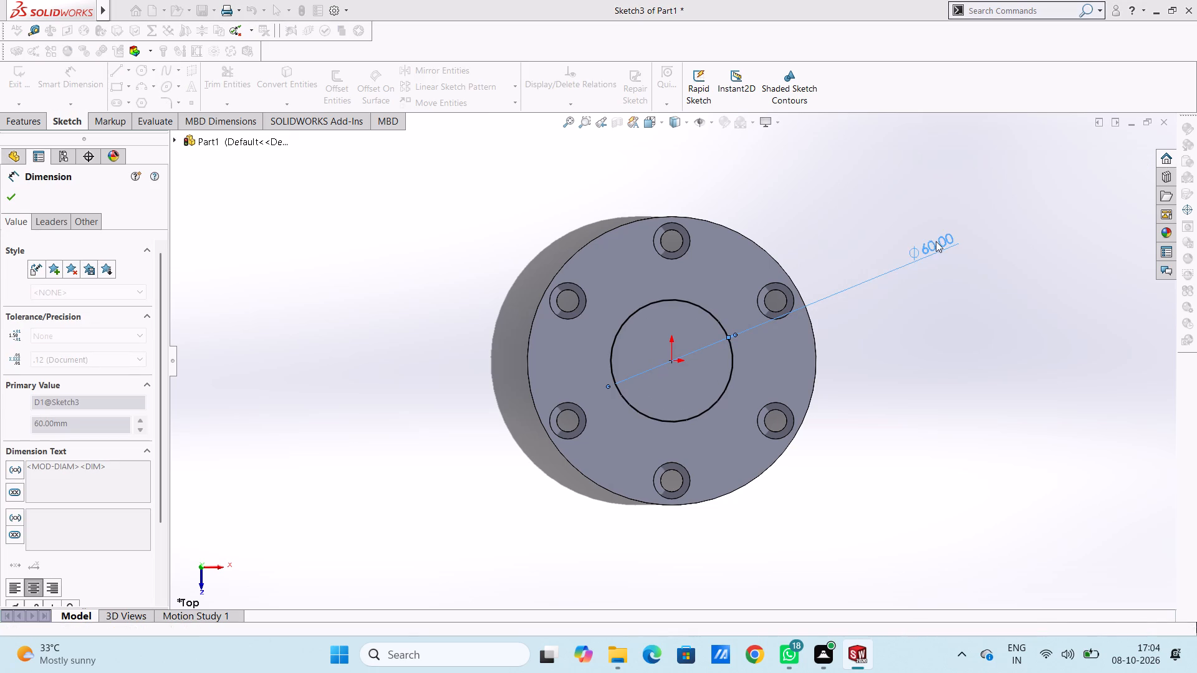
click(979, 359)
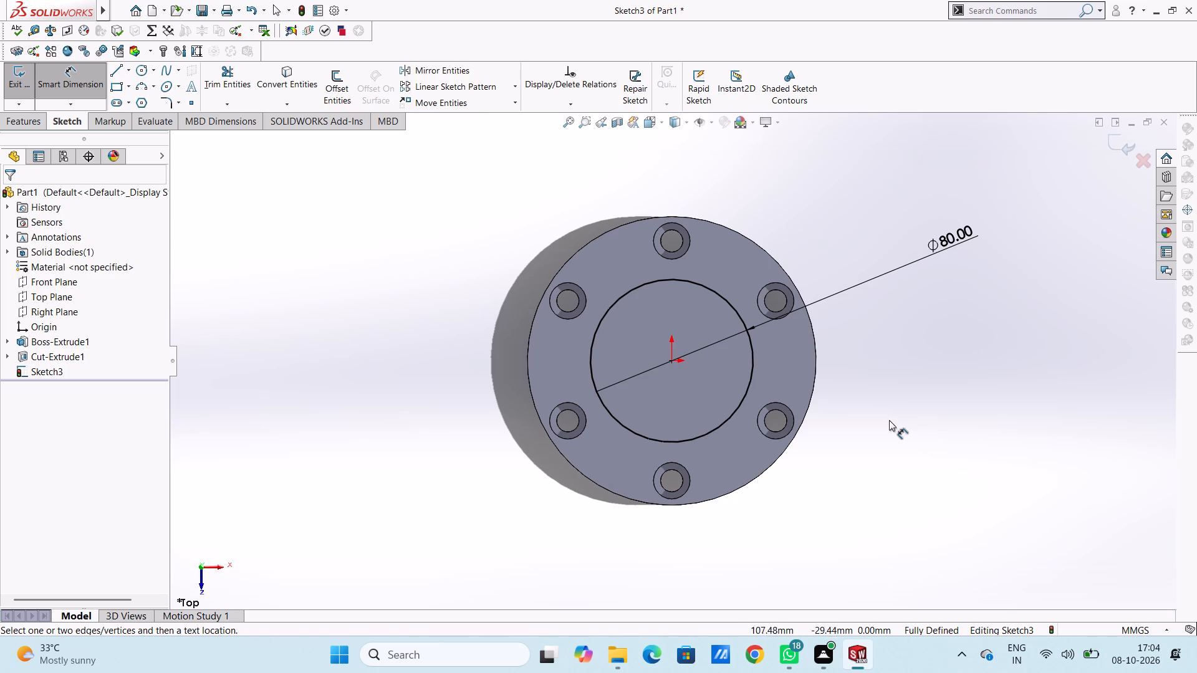
Delete the central circle's diameter dimension and the circle itself from the sketch.
click(956, 239)
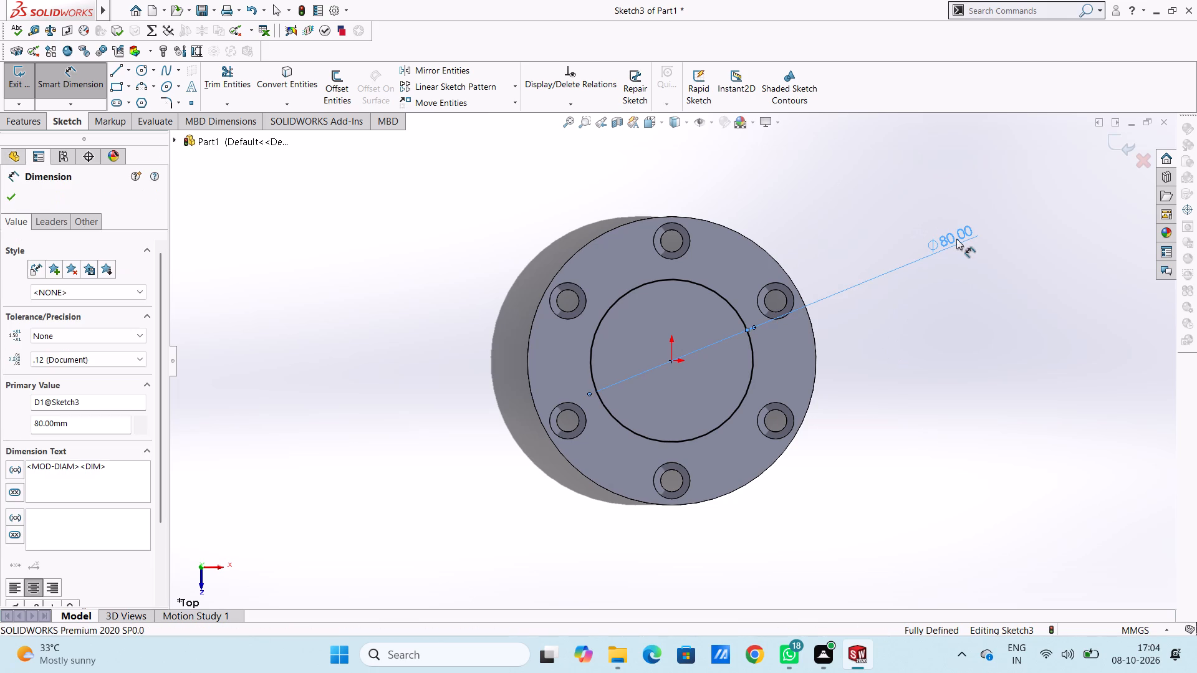
key(Delete)
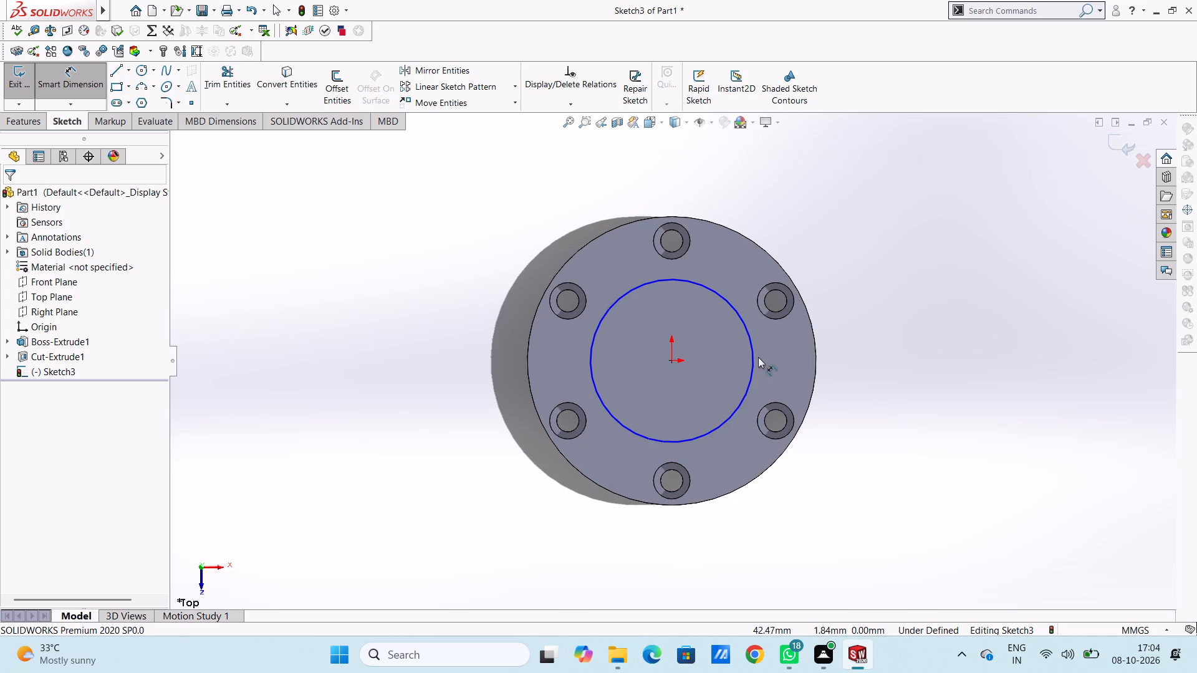
click(751, 356)
key(Delete)
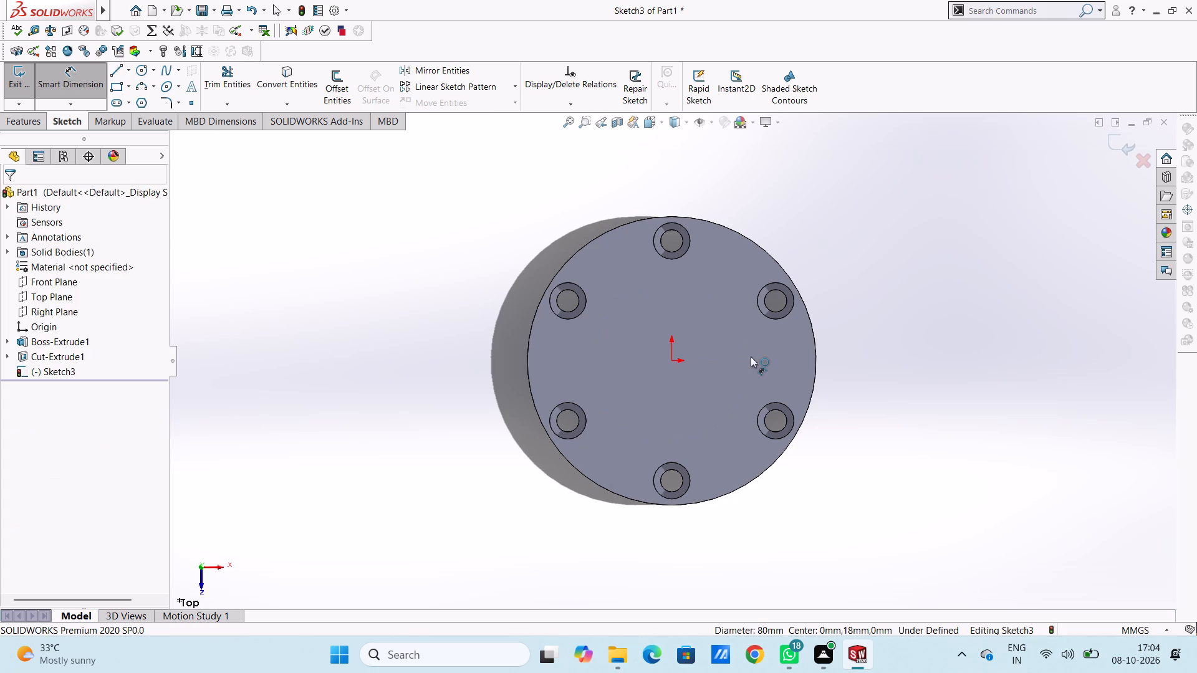
Sketch a circle of 47.5 mm radius centred on the origin and dimension its diameter as 95 mm.
click(142, 66)
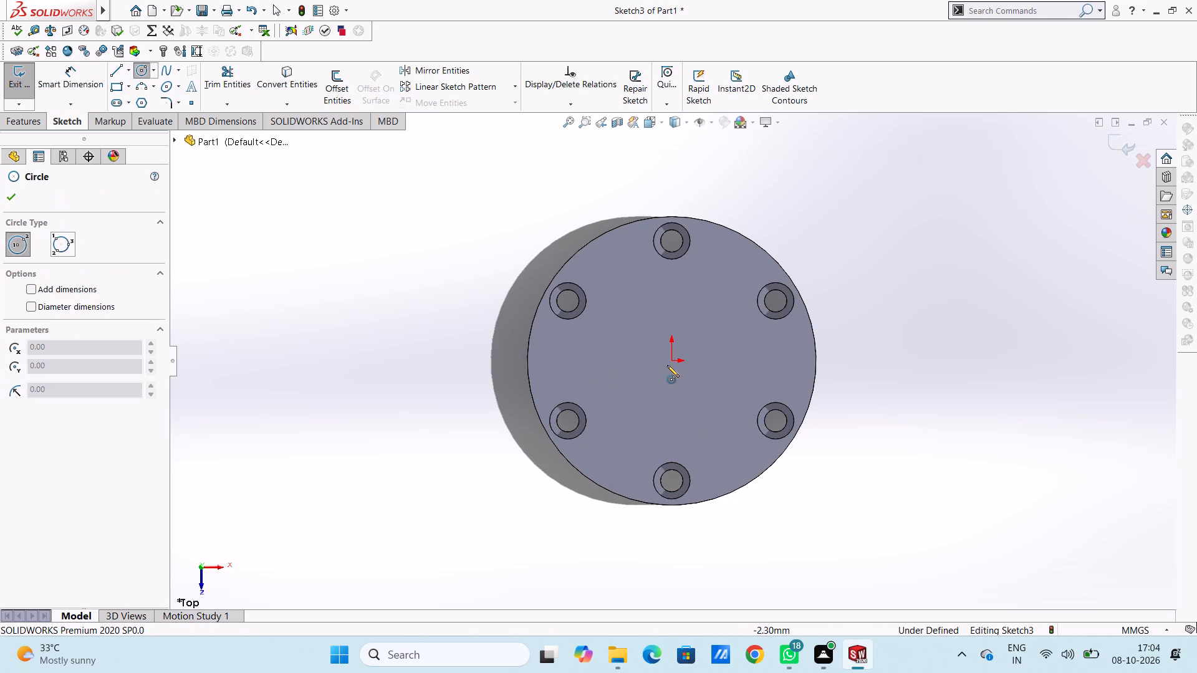
click(671, 363)
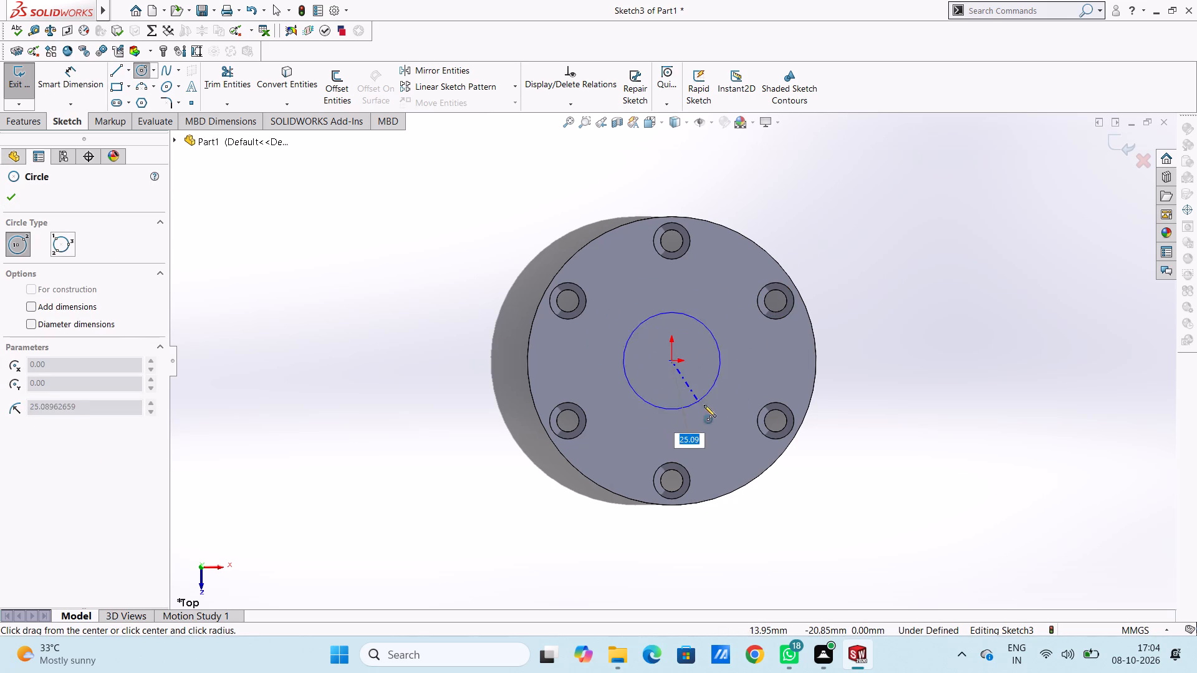
text(47.5)
key(Return)
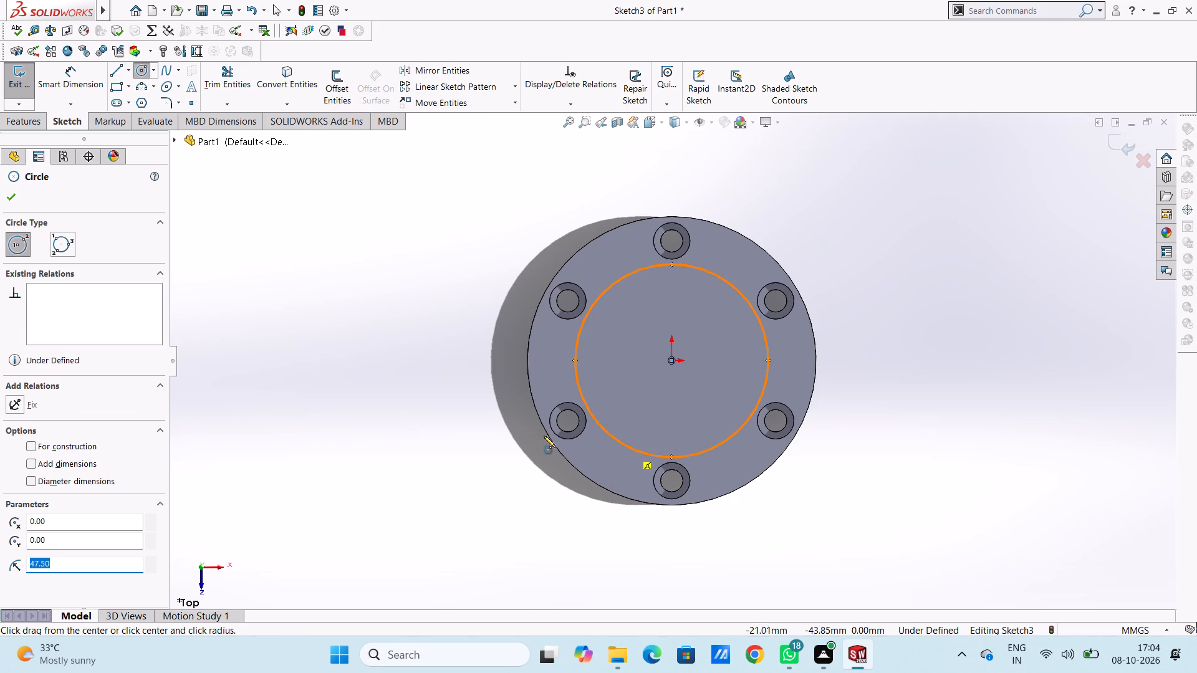
click(86, 91)
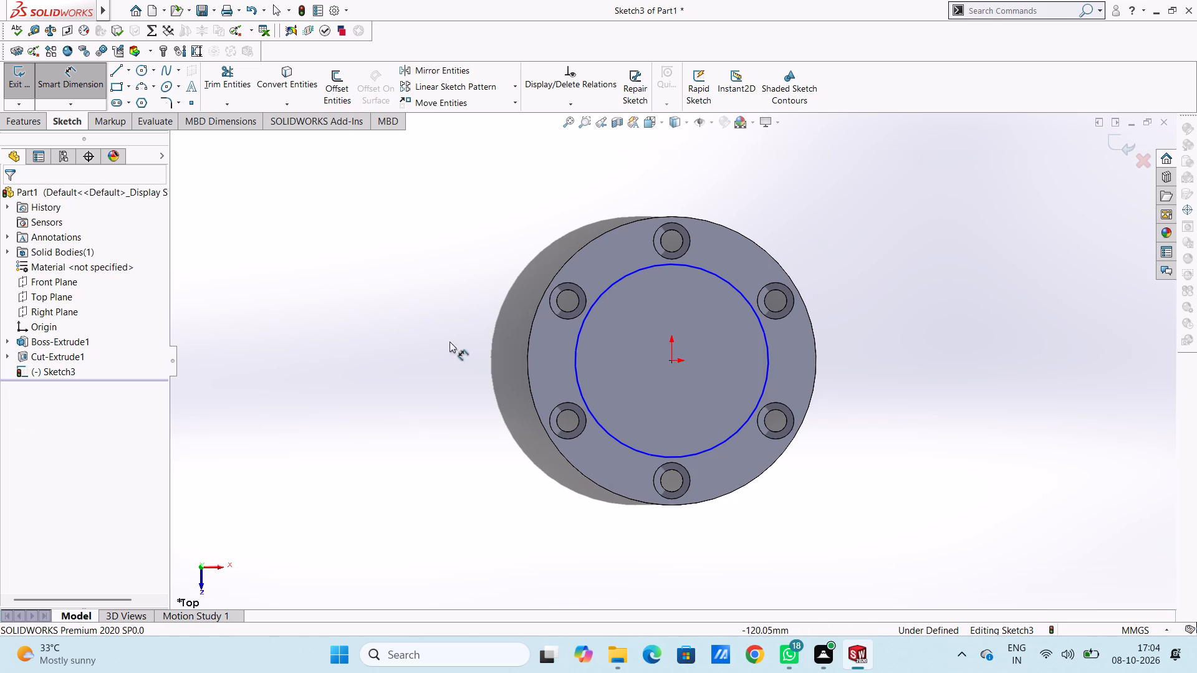
click(724, 442)
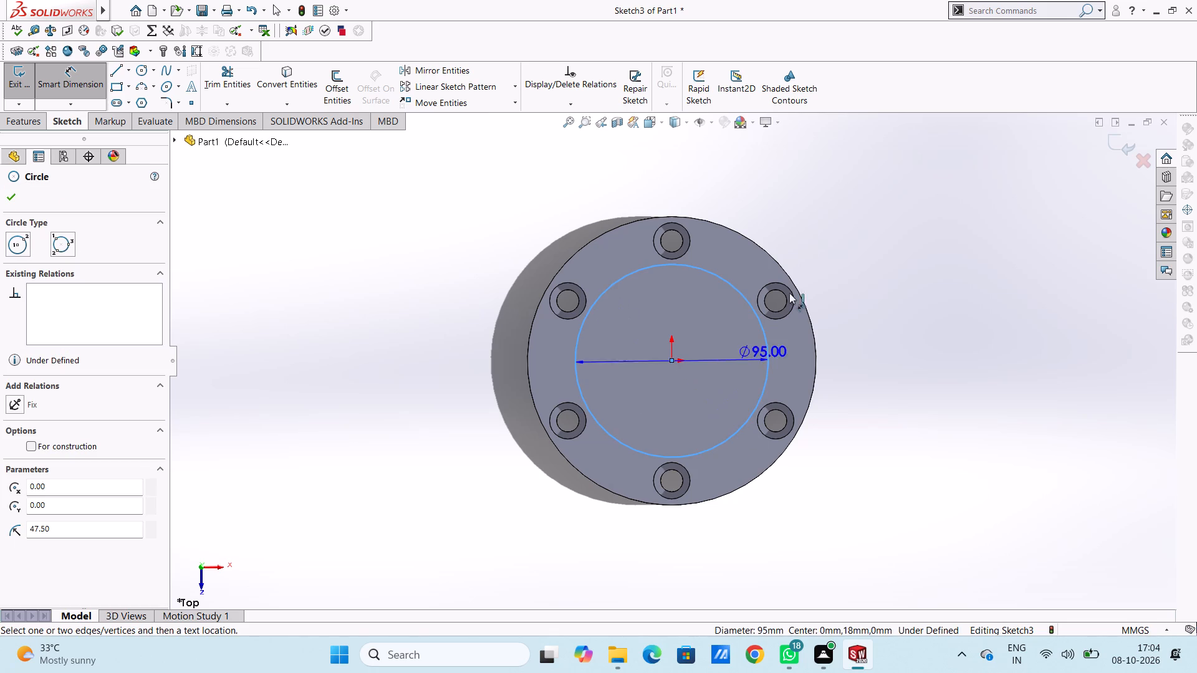
click(888, 187)
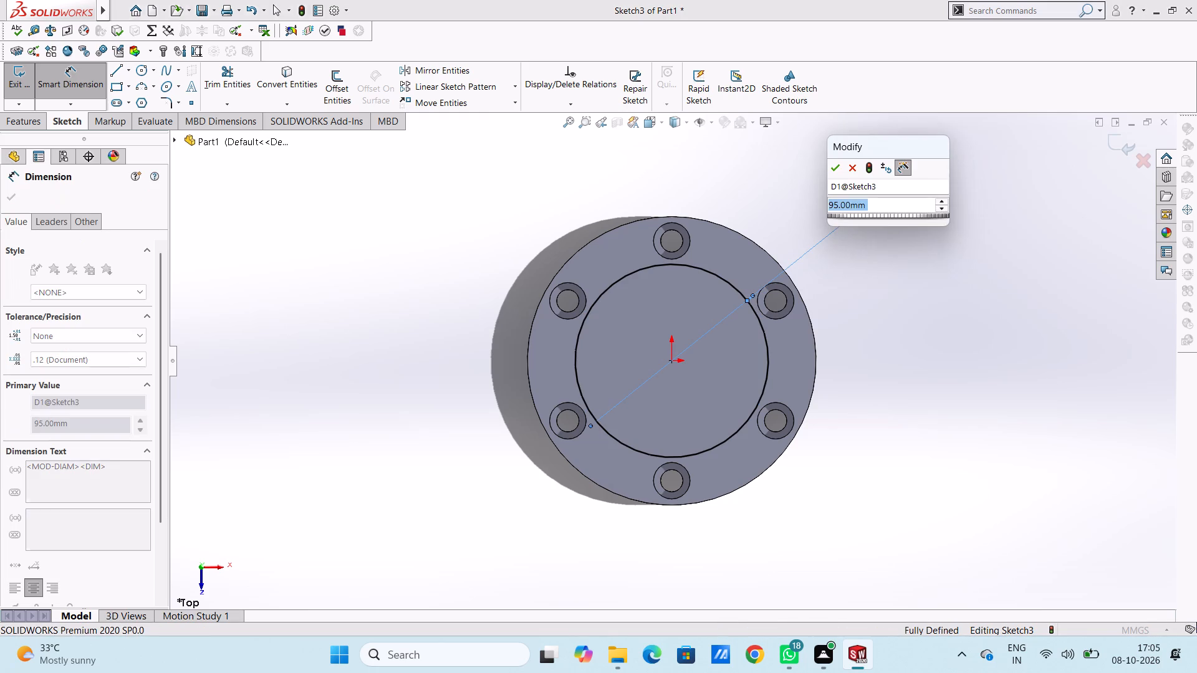
click(839, 169)
click(815, 173)
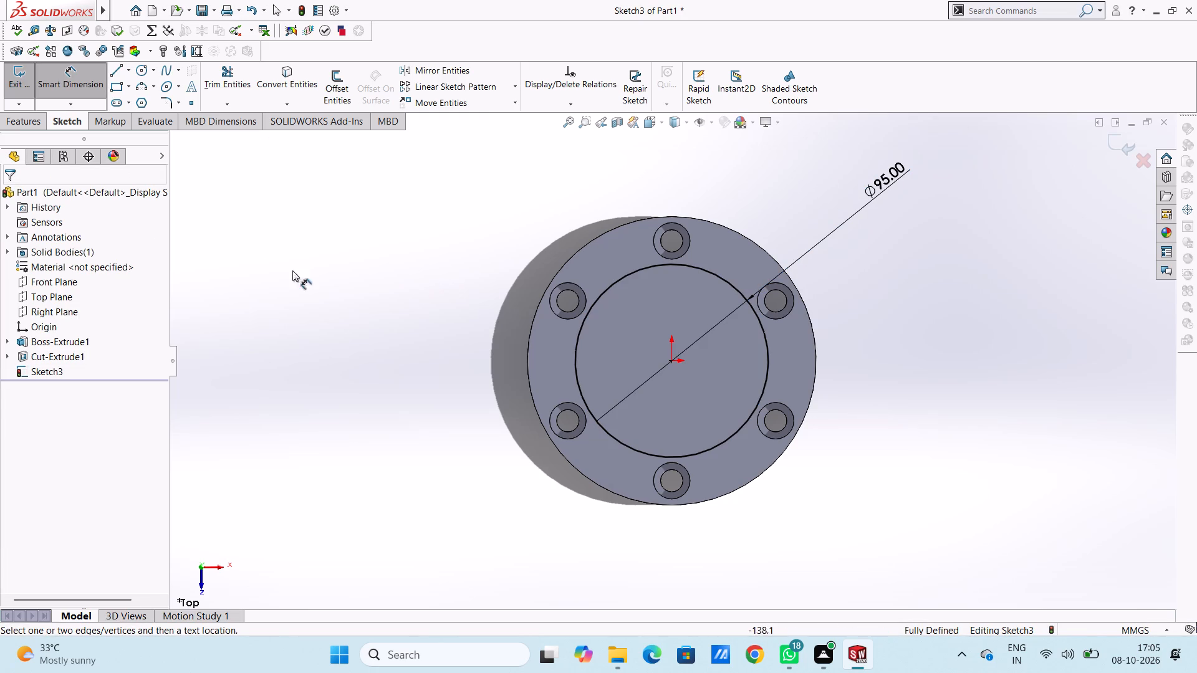
Draw a horizontal line through the origin across the full flange, from edge to edge.
click(117, 69)
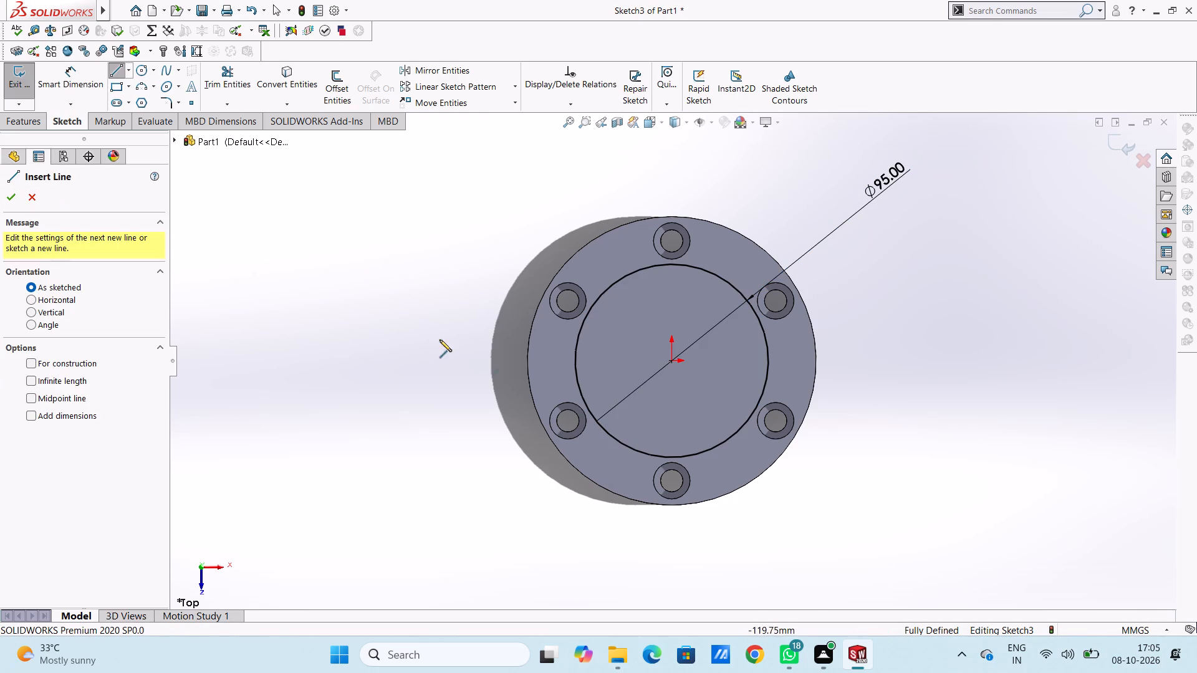
click(527, 361)
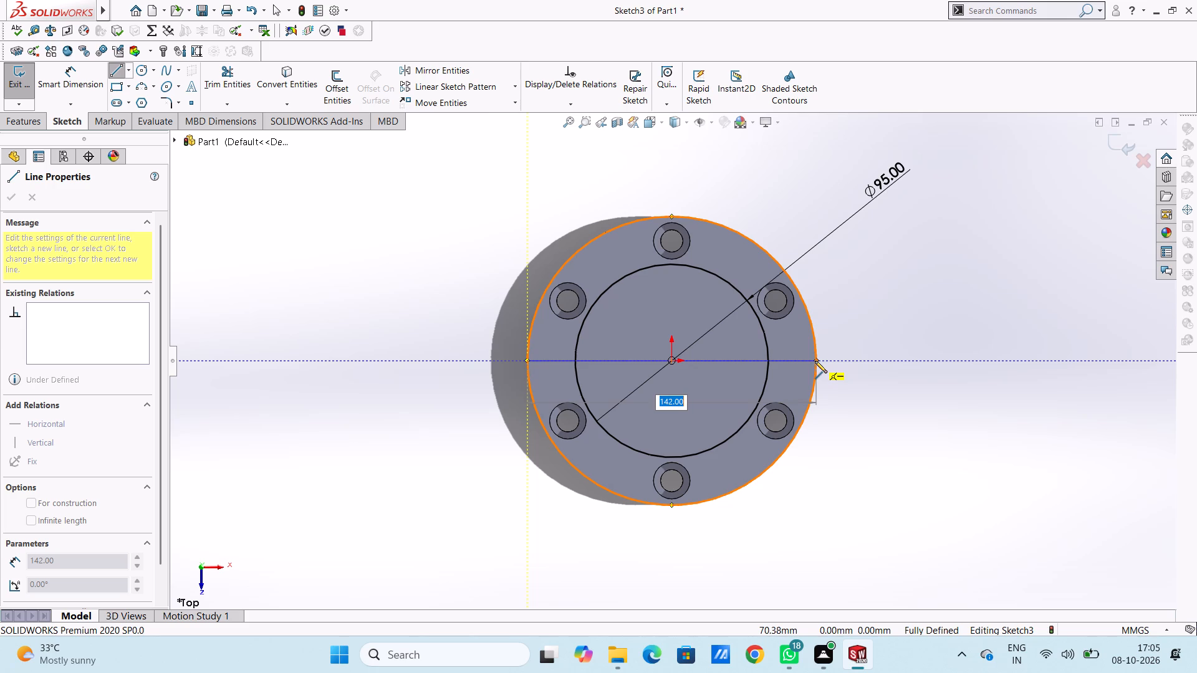
click(818, 361)
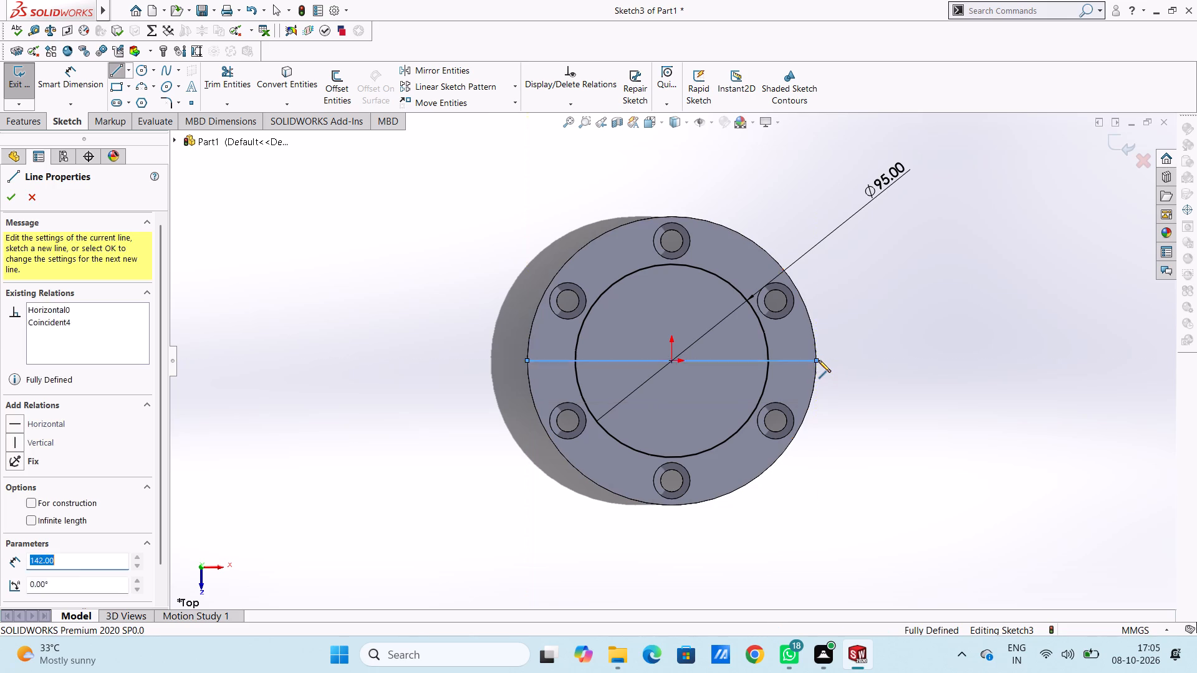
key(Escape)
key(Escape)
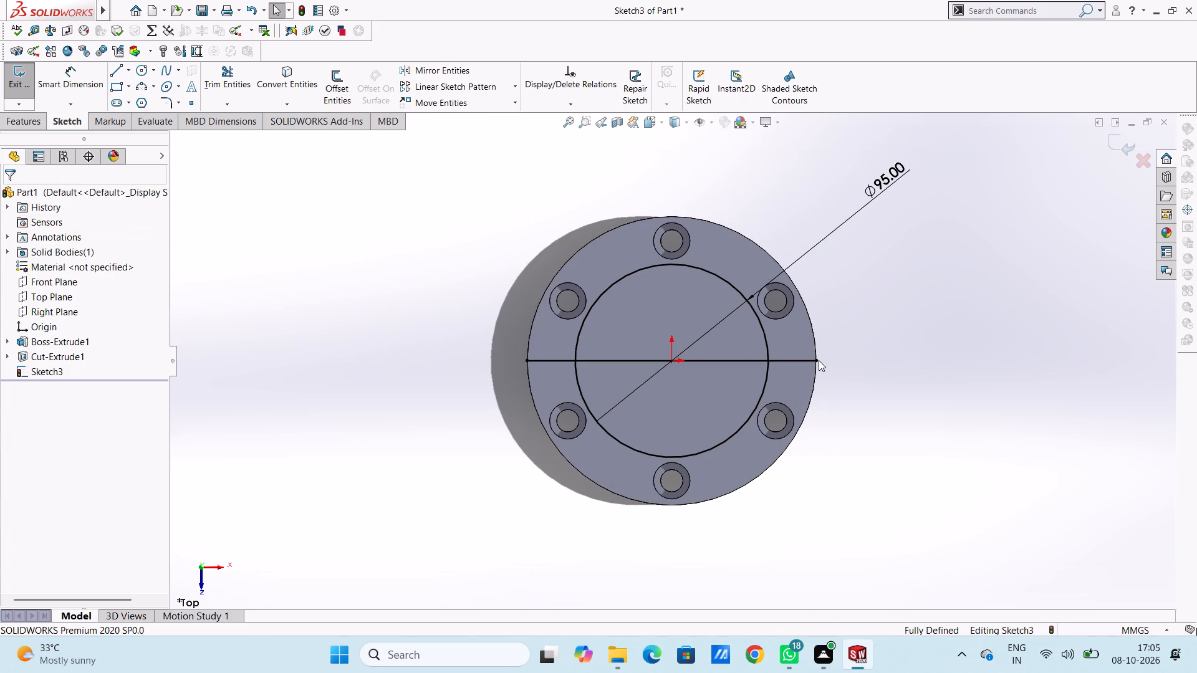
Offset the horizontal centre line by 10 mm in both directions, with dimensions added.
click(343, 88)
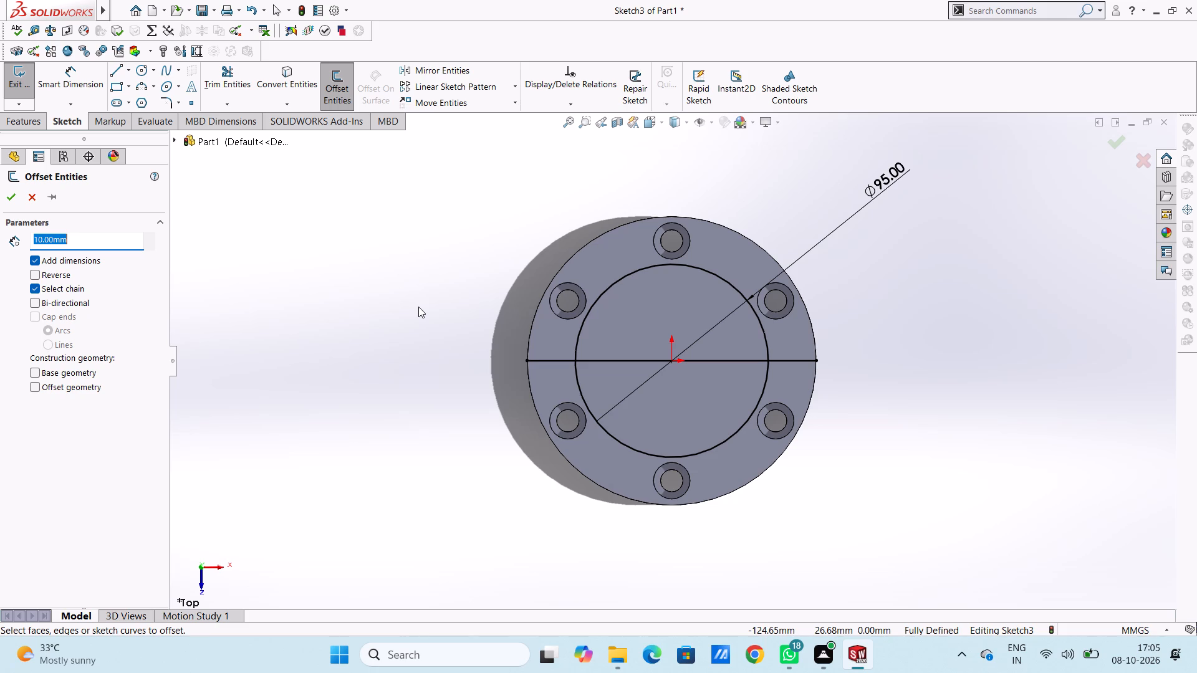
click(557, 361)
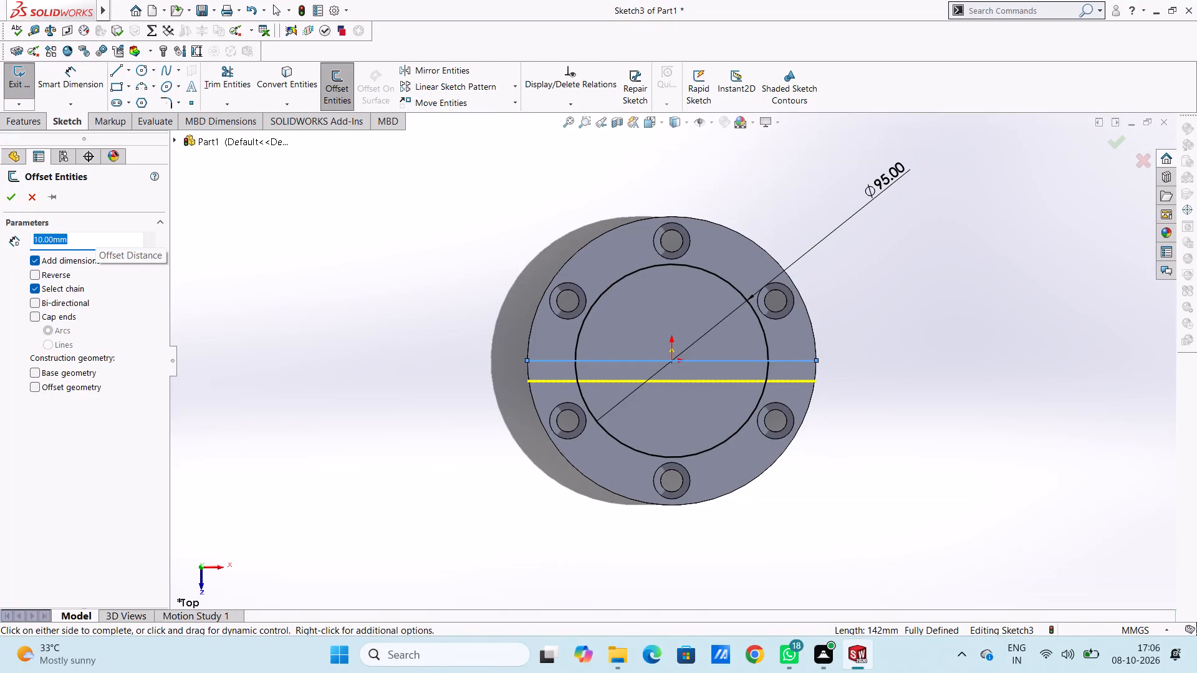
click(36, 300)
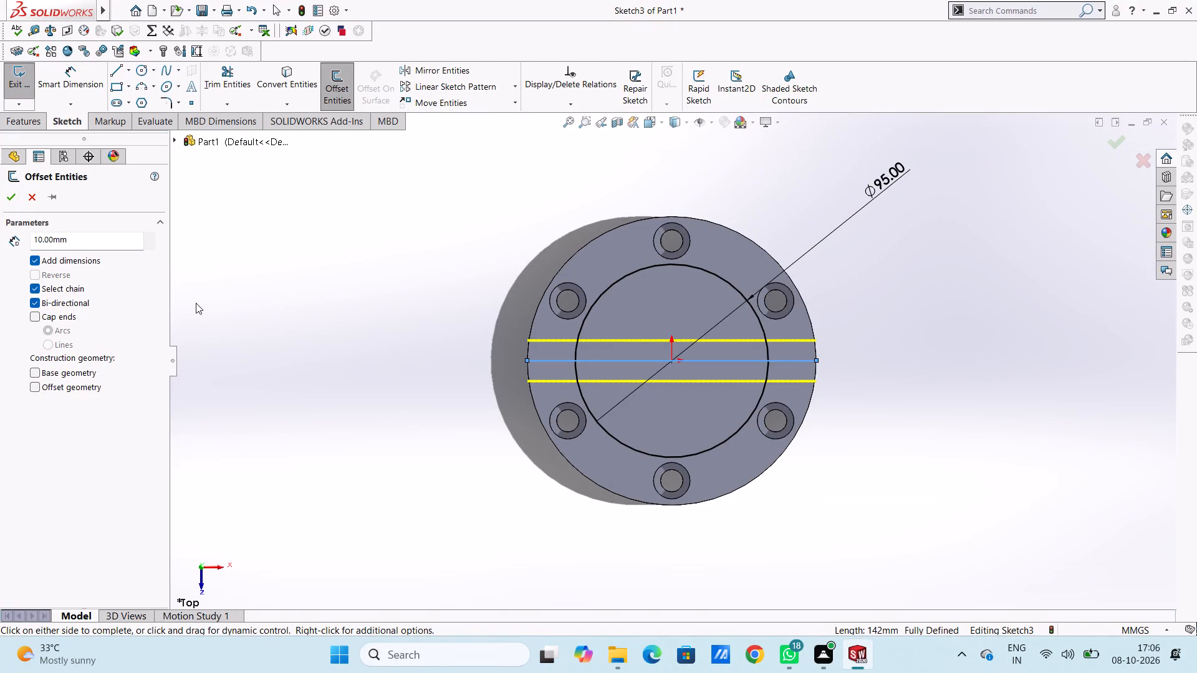
click(13, 198)
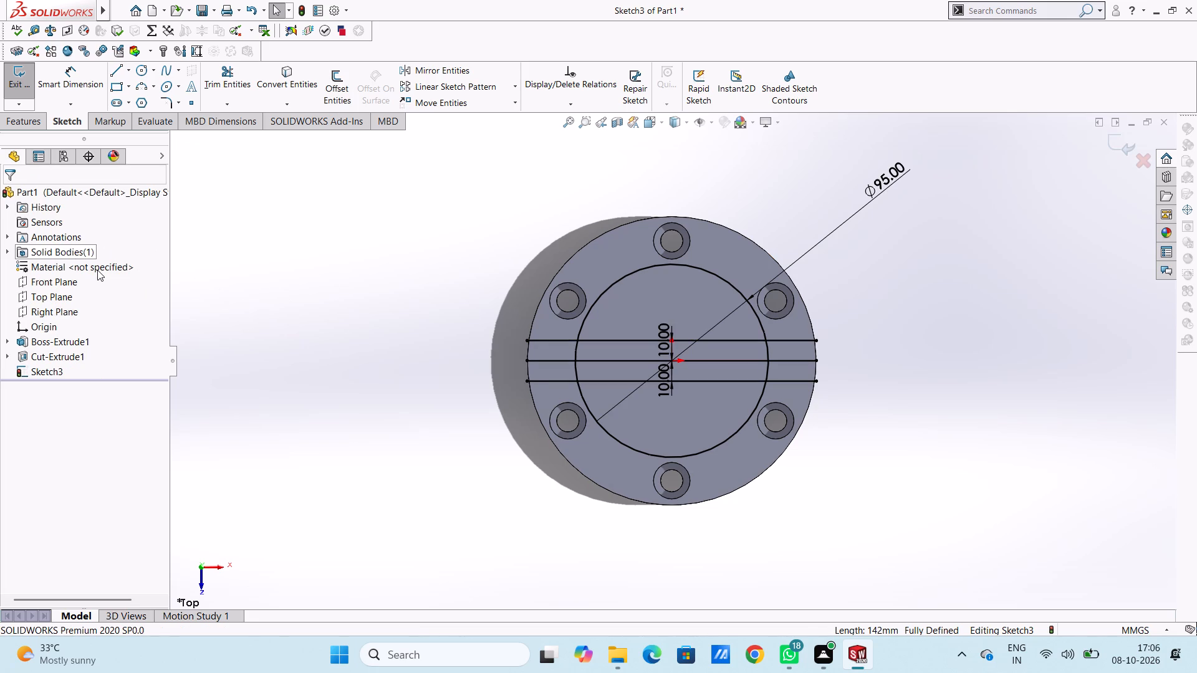
Sketch a circle from the origin out to the flange's outer edge and dimension its diameter as 142 mm.
click(144, 72)
click(671, 361)
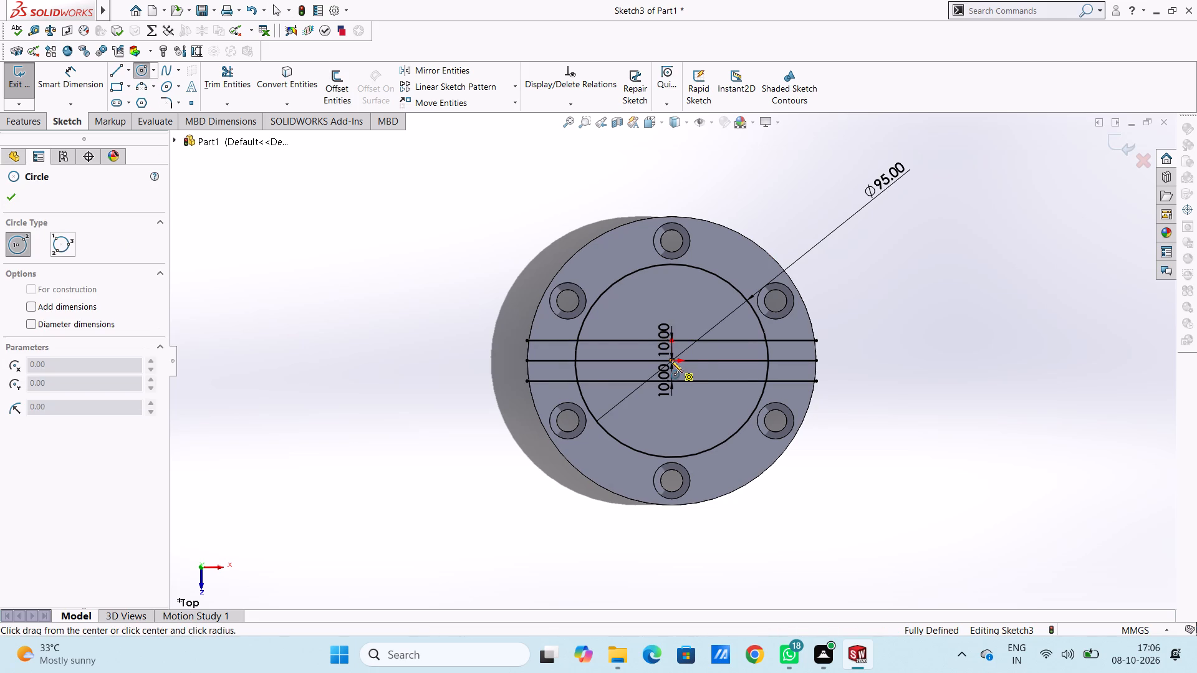
click(756, 242)
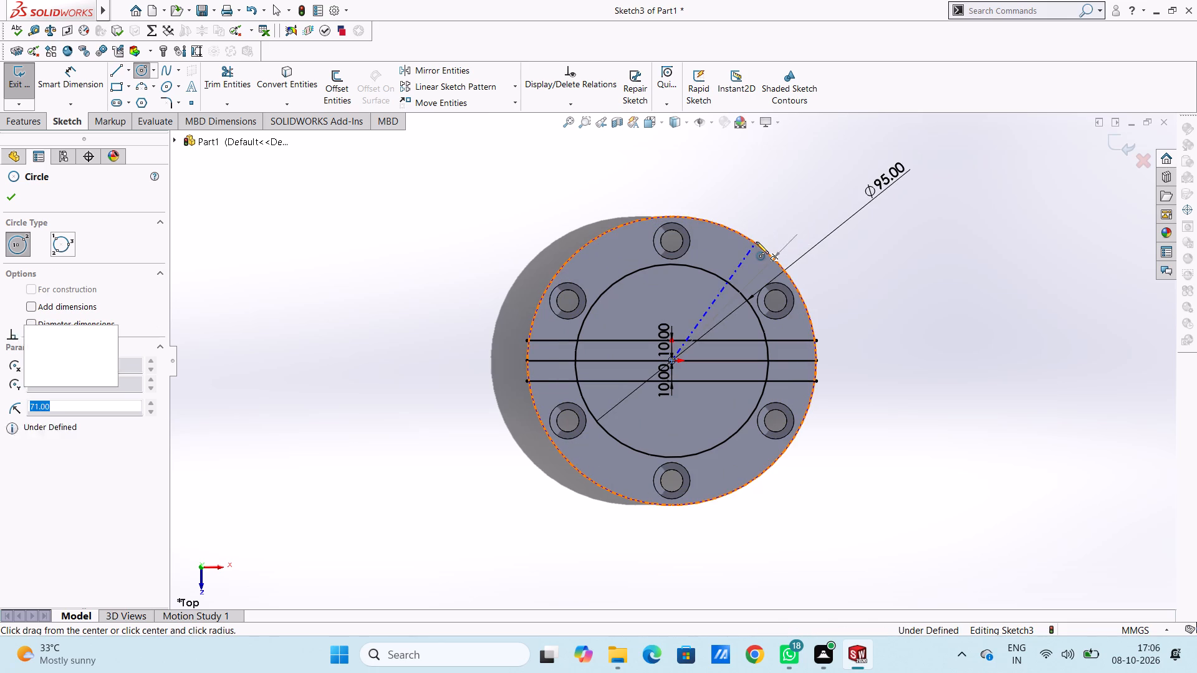
click(13, 200)
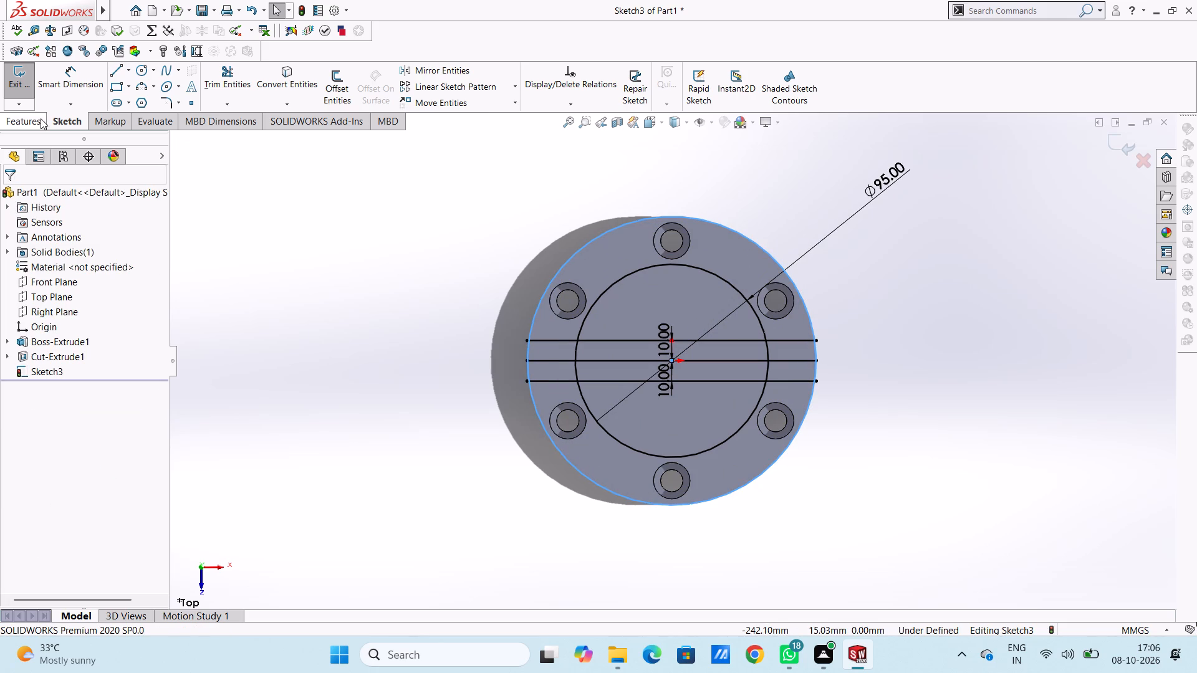
click(74, 79)
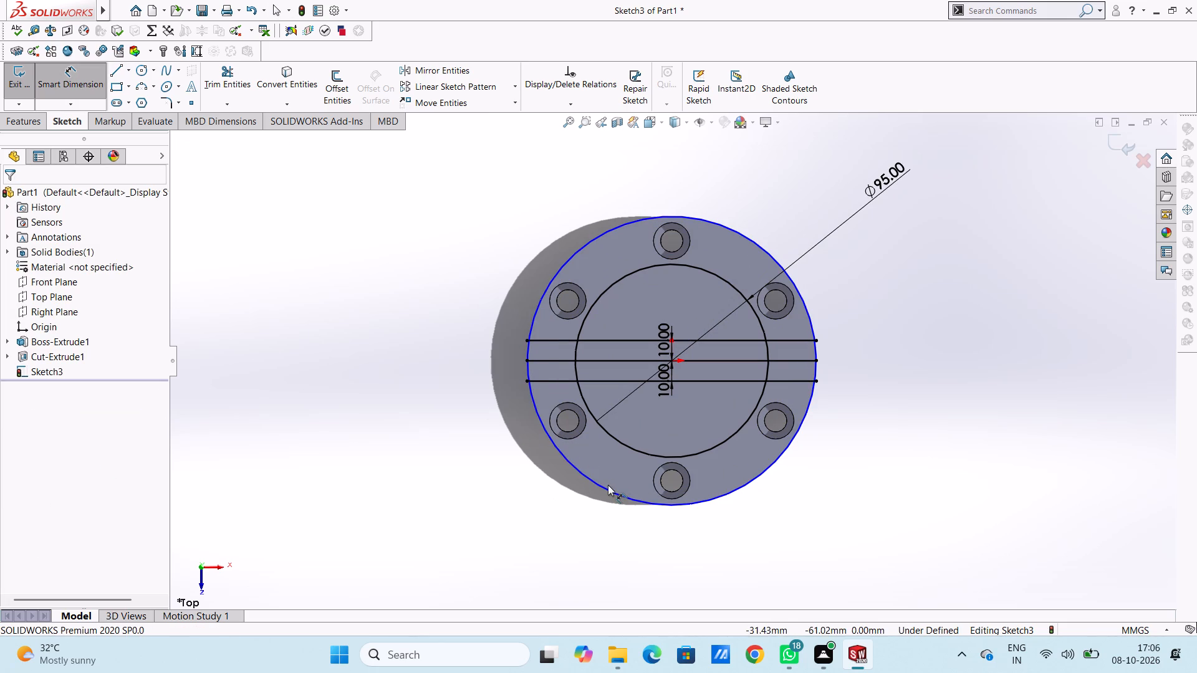
click(605, 490)
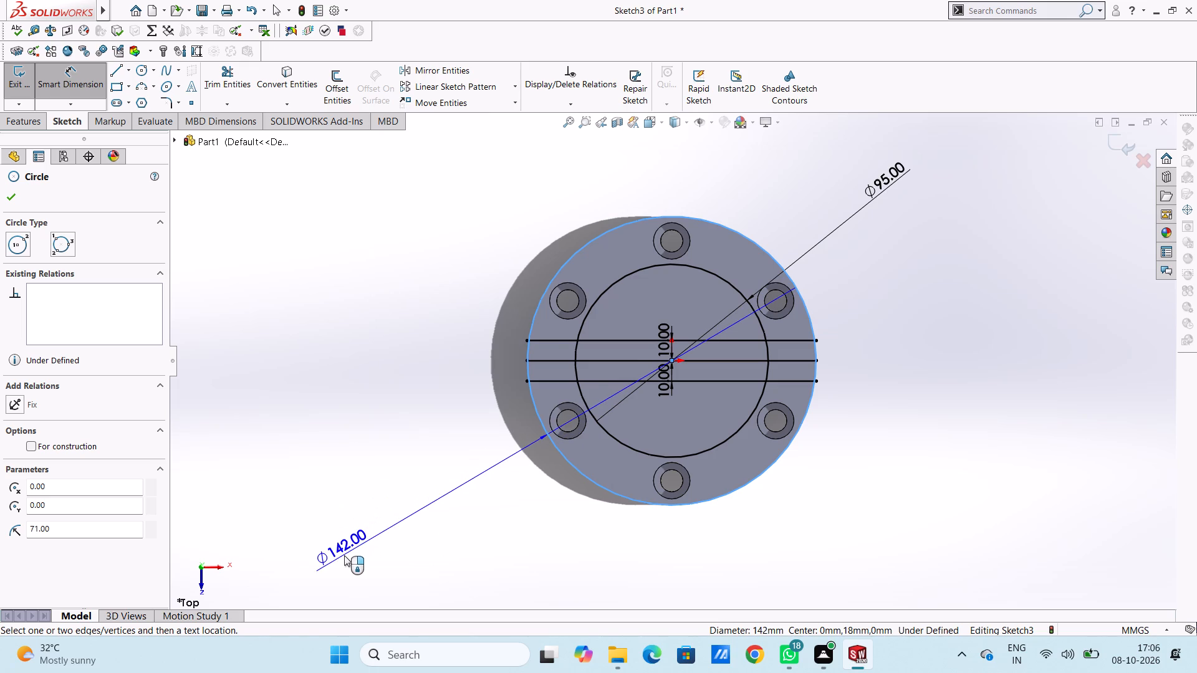
scroll(344, 555, up, 2)
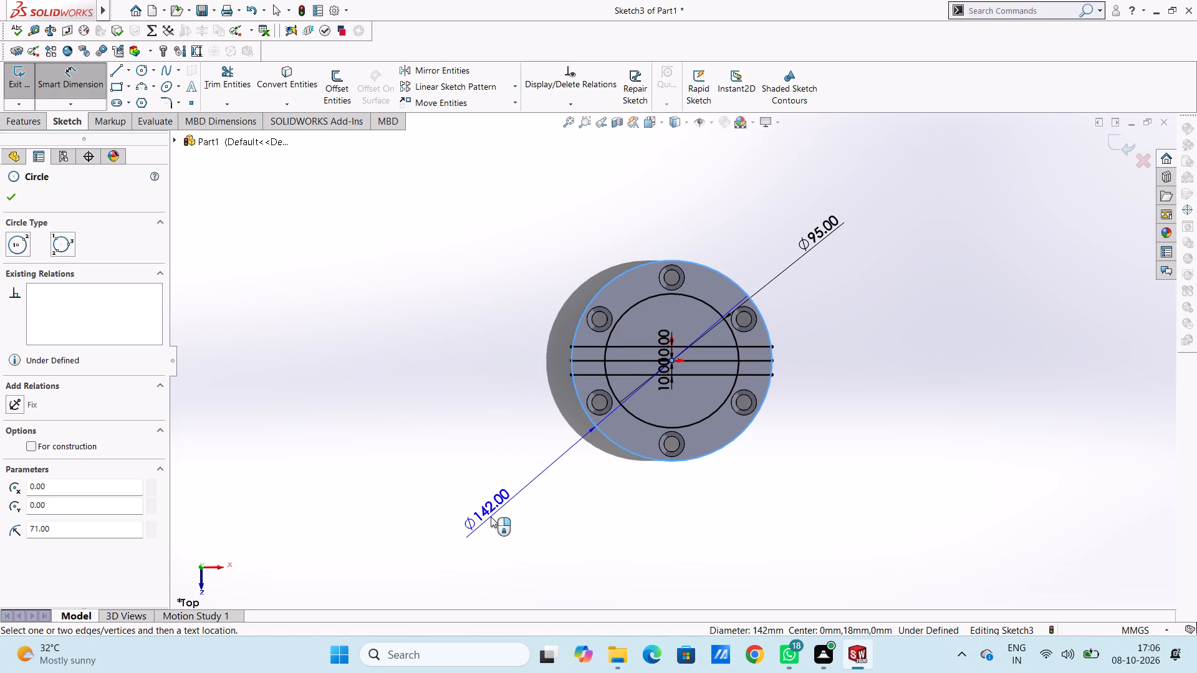
click(491, 517)
click(436, 501)
click(408, 474)
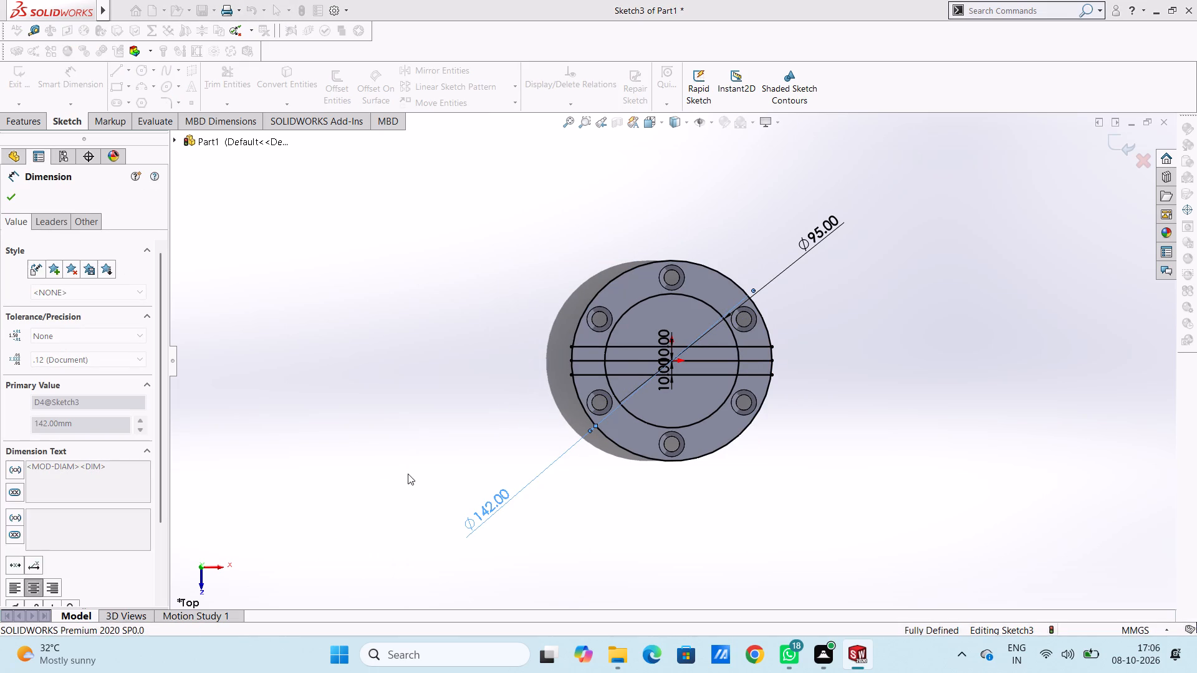
Trim away the 142 mm circle's upper and lower arcs outside the parallel lines, plus both lines' left-end overhangs.
click(234, 74)
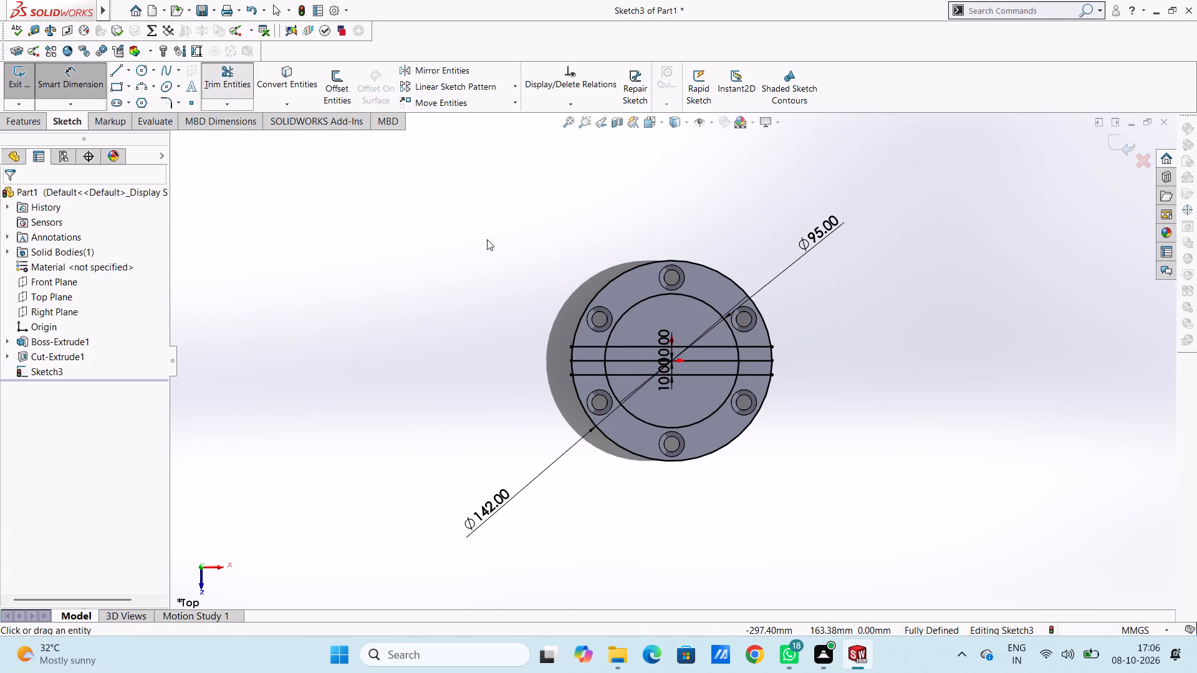
scroll(754, 305, down, 2)
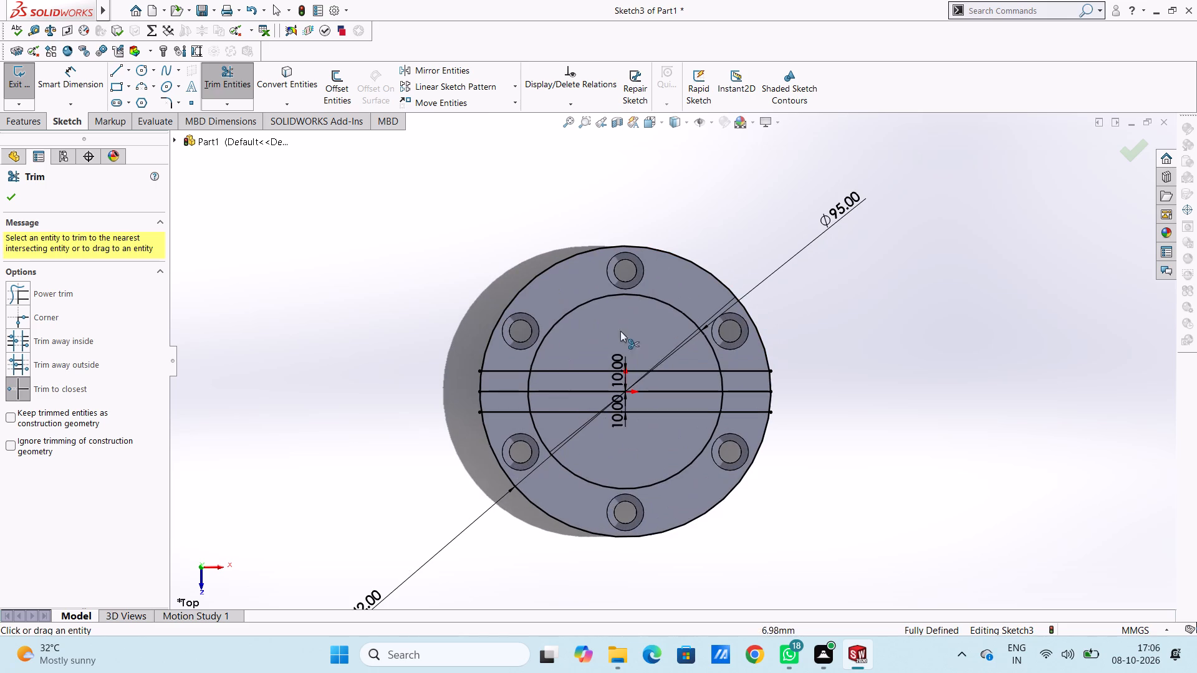
scroll(546, 354, down, 2)
scroll(490, 348, down, 2)
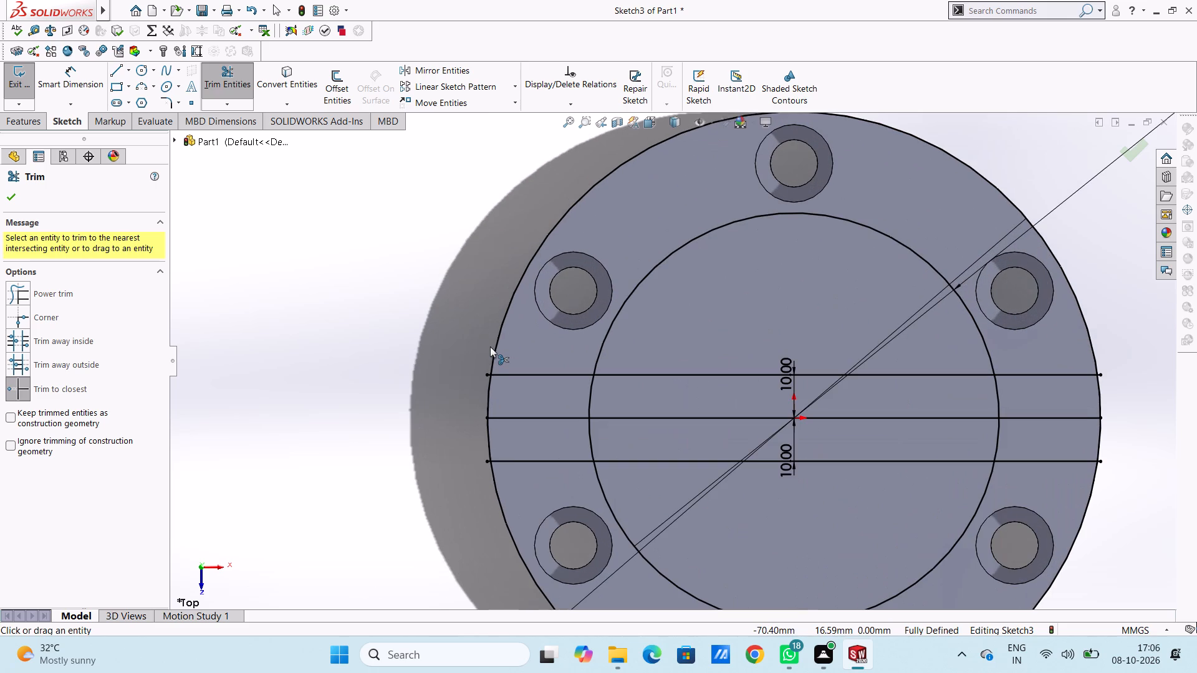
click(496, 348)
click(488, 372)
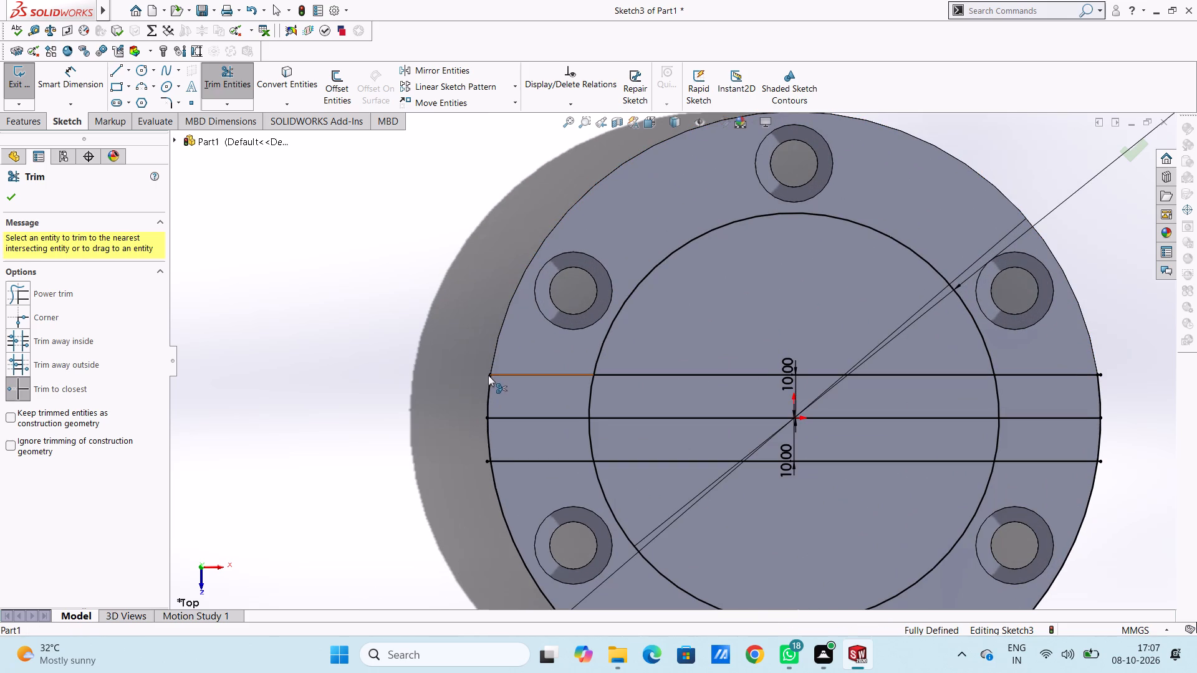
click(498, 498)
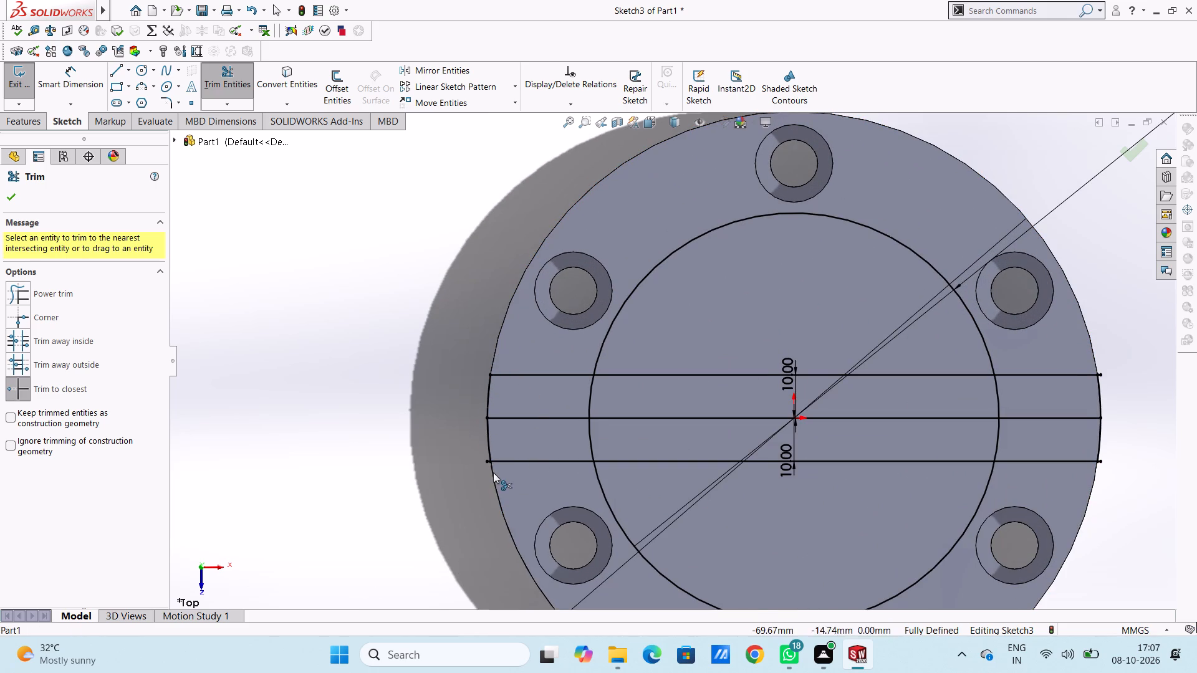
click(488, 463)
Trim away the horizontal centre line and the 95 mm circle's two side arcs between the parallel lines.
click(518, 417)
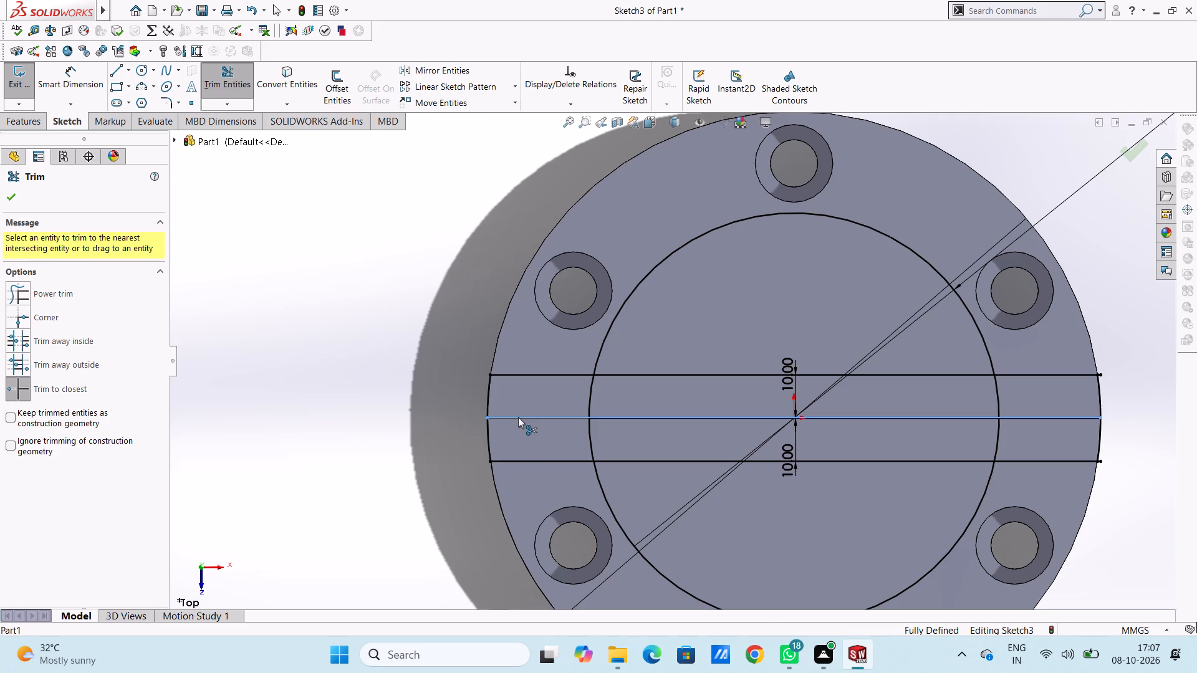
click(589, 400)
click(590, 428)
click(597, 414)
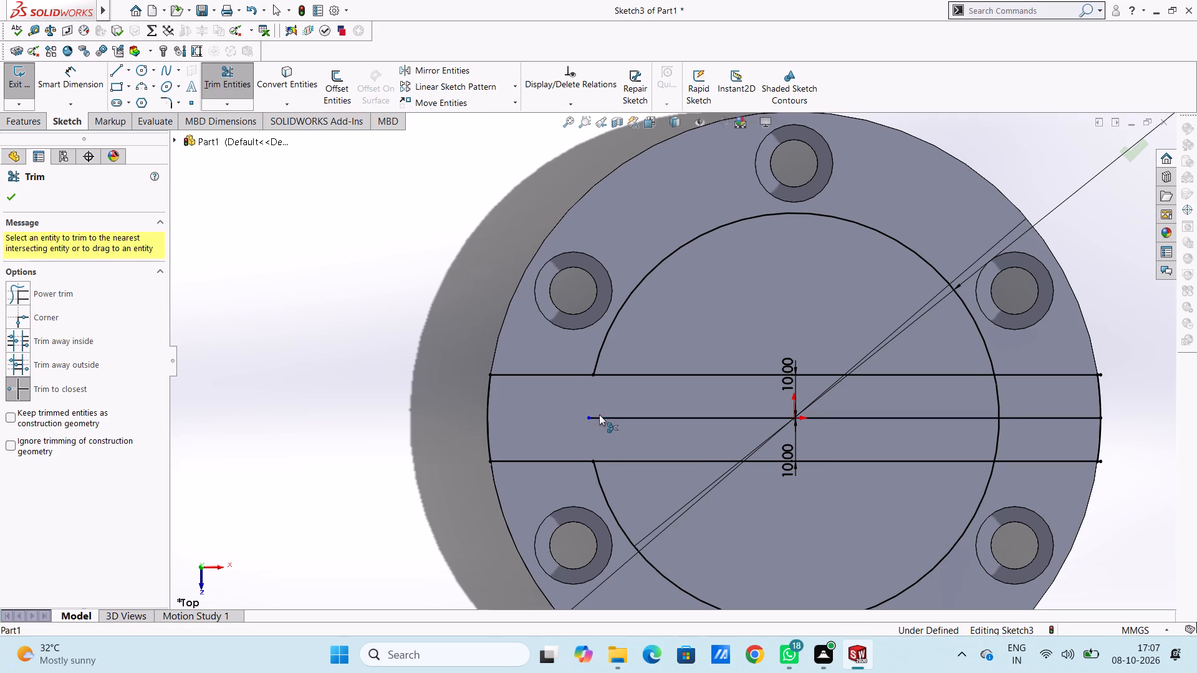
click(997, 390)
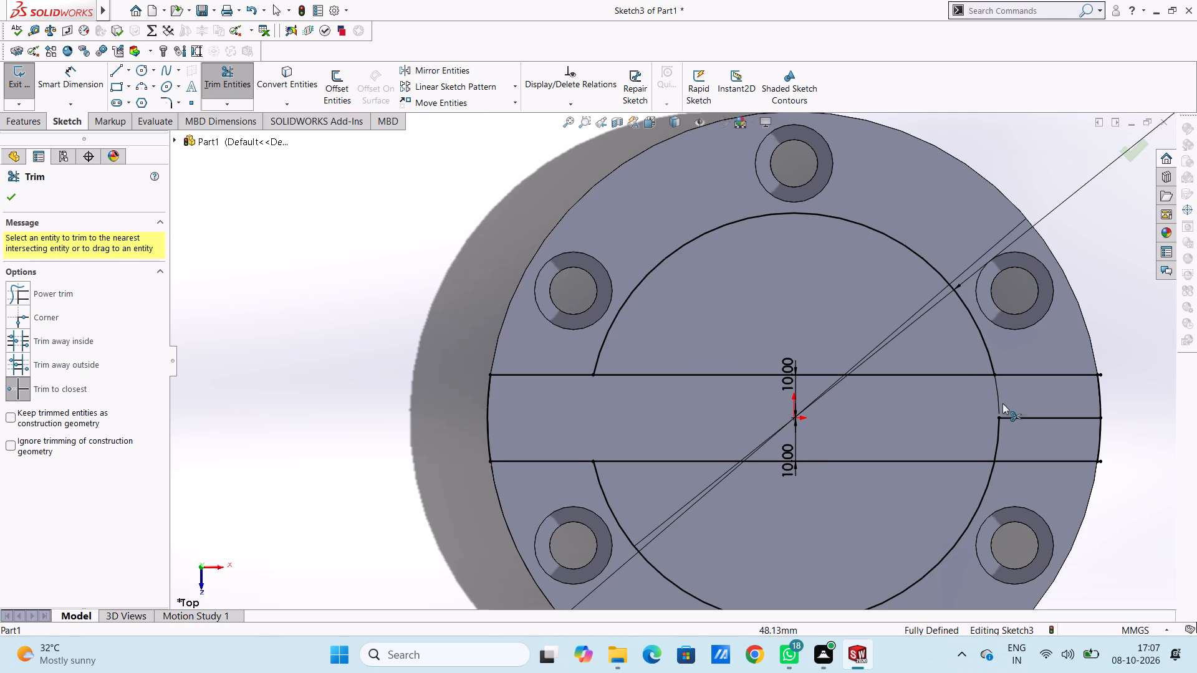
click(1000, 423)
click(1008, 418)
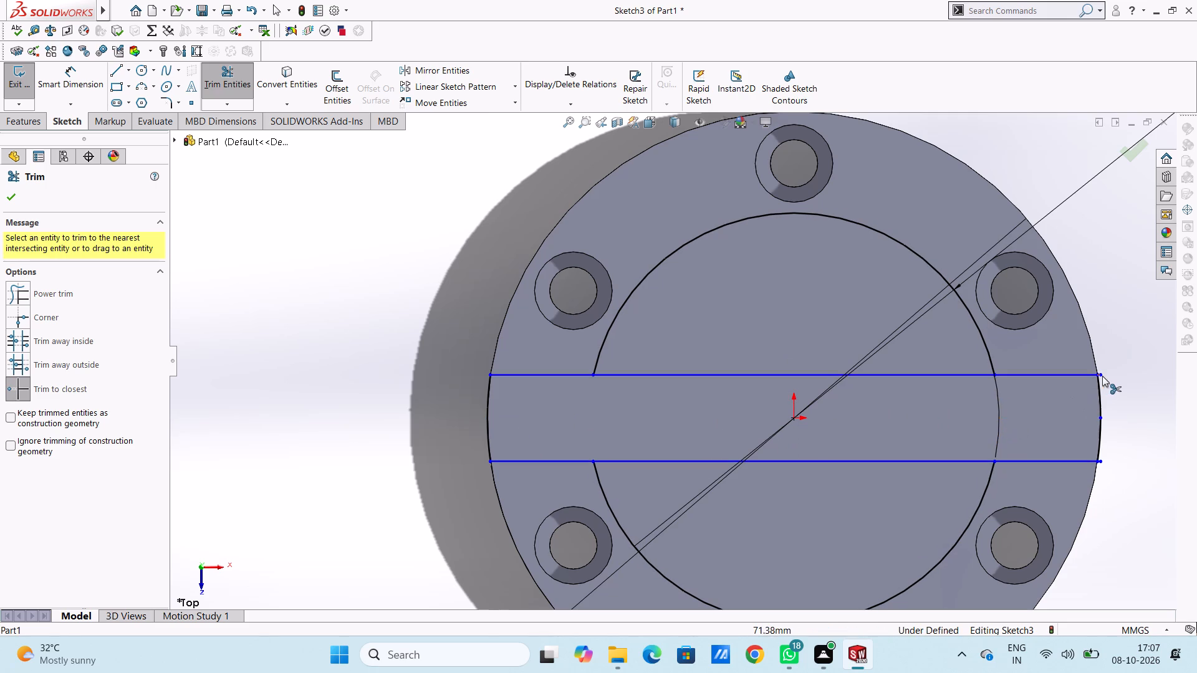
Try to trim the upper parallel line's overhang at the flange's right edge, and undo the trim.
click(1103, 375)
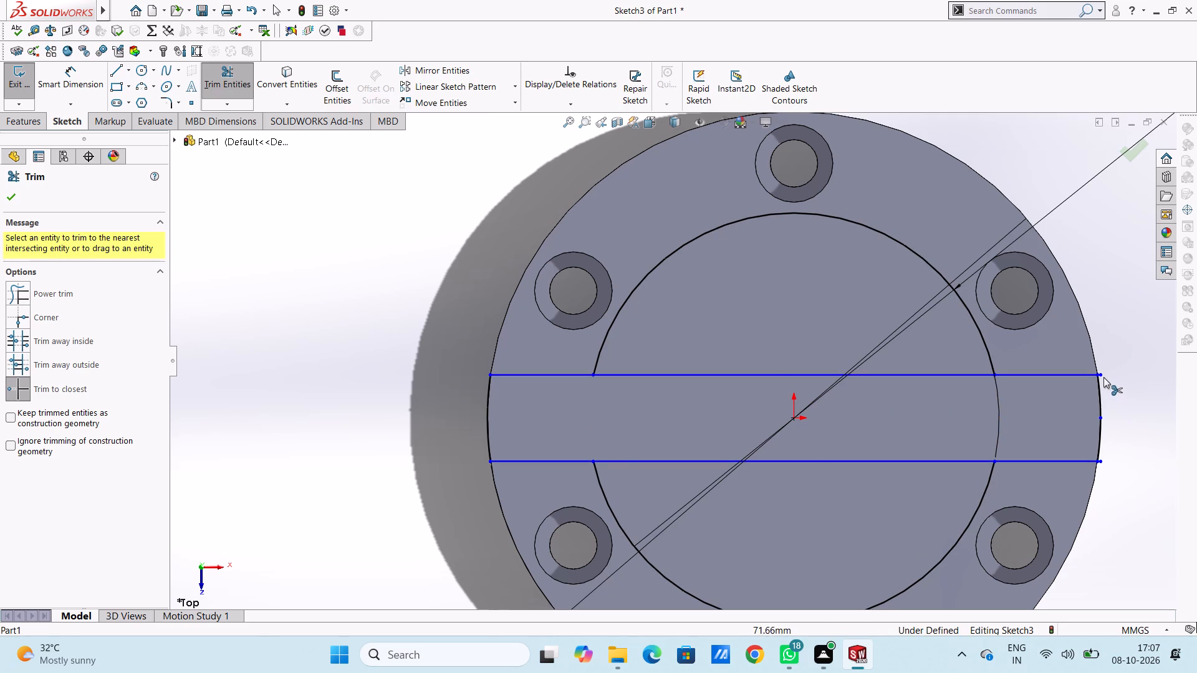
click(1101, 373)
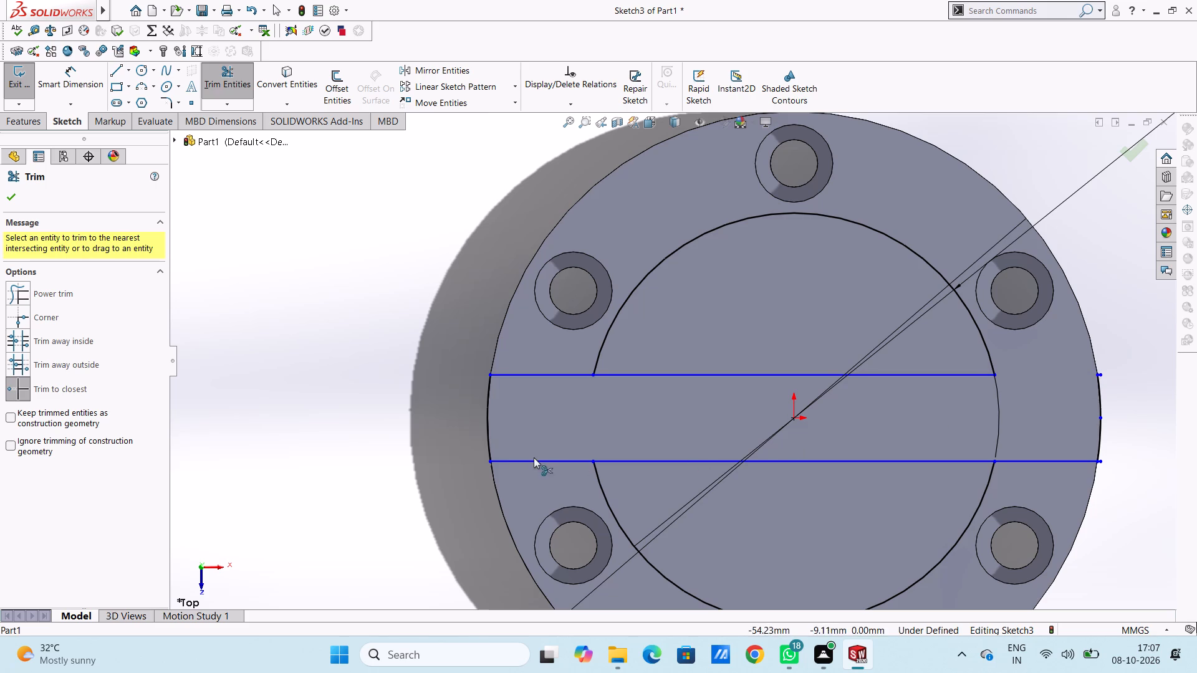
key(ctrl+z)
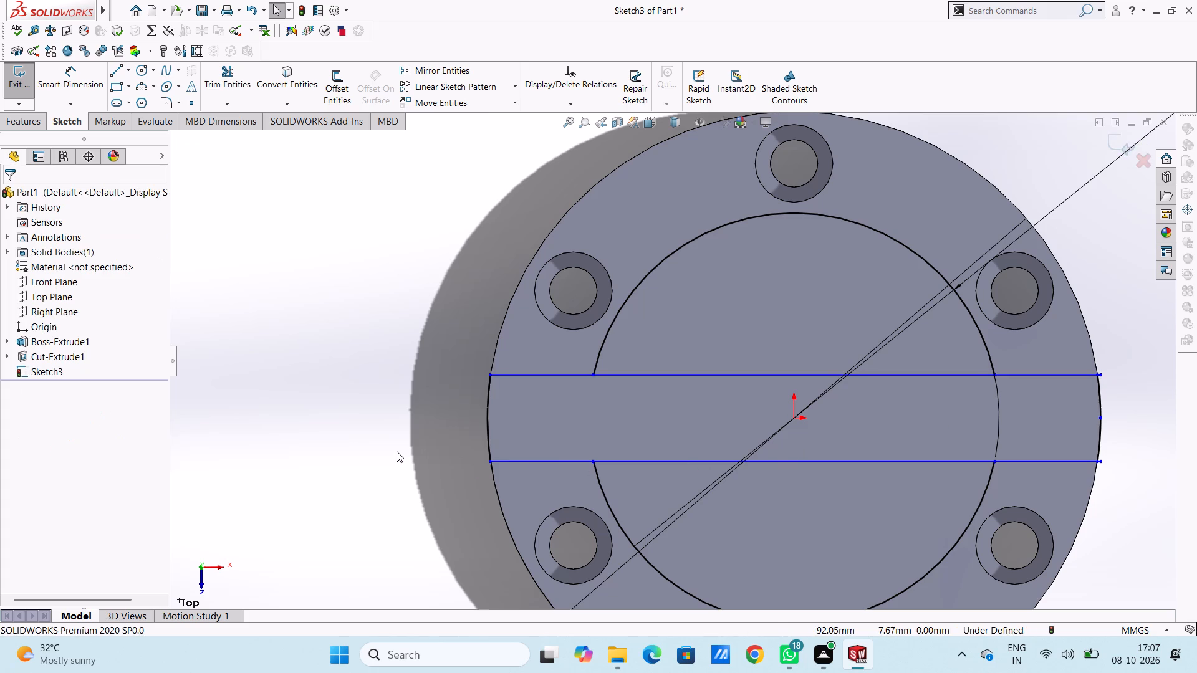
Trim the short overhangs of both parallel lines past the flange's right edge.
click(236, 75)
scroll(663, 452, up, 3)
scroll(865, 409, down, 3)
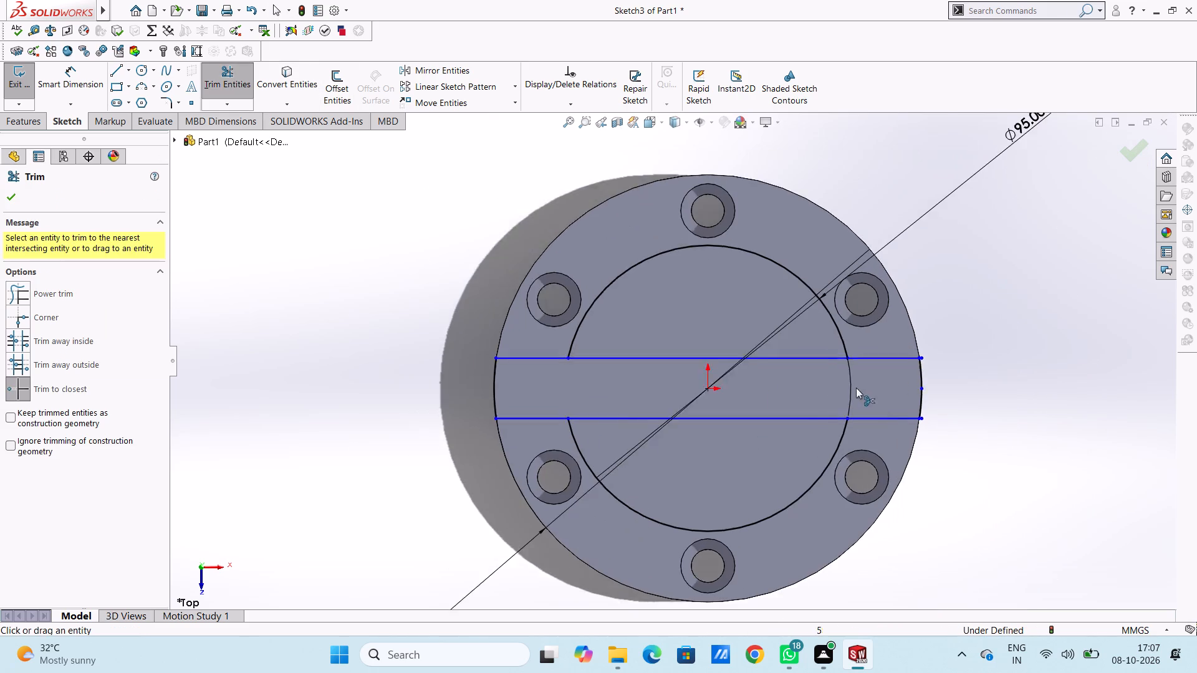
scroll(813, 353, down, 3)
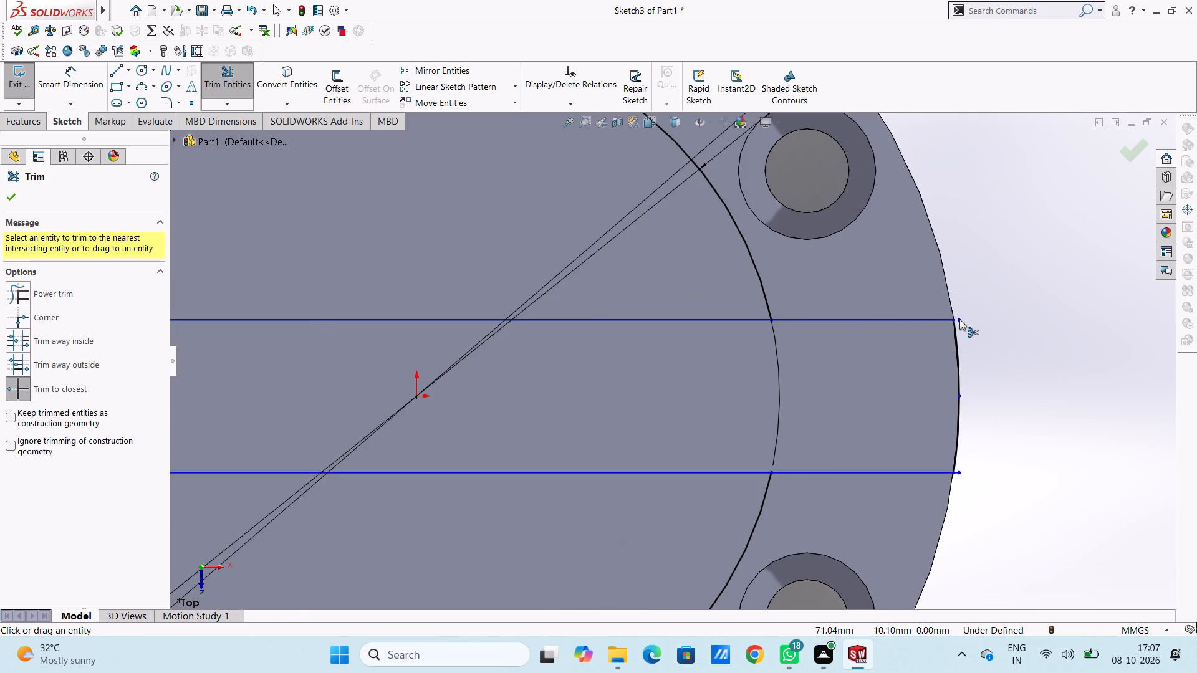
click(961, 319)
click(959, 473)
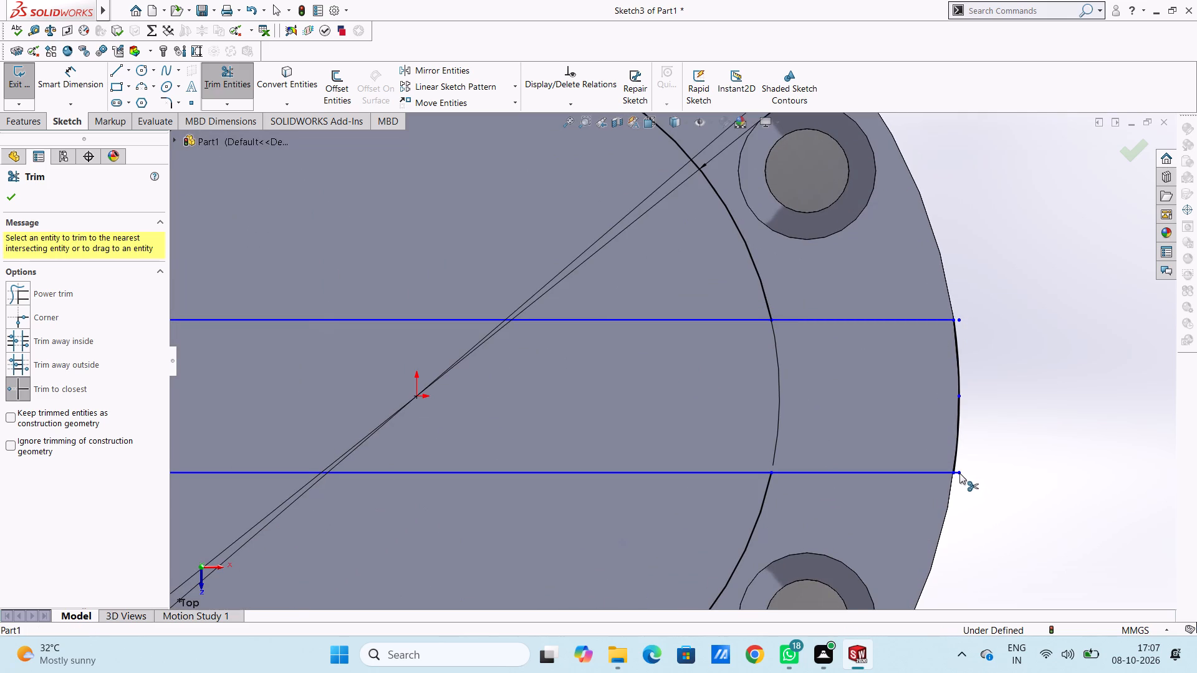
double_click(959, 473)
scroll(978, 456, up, 4)
scroll(655, 404, up, 2)
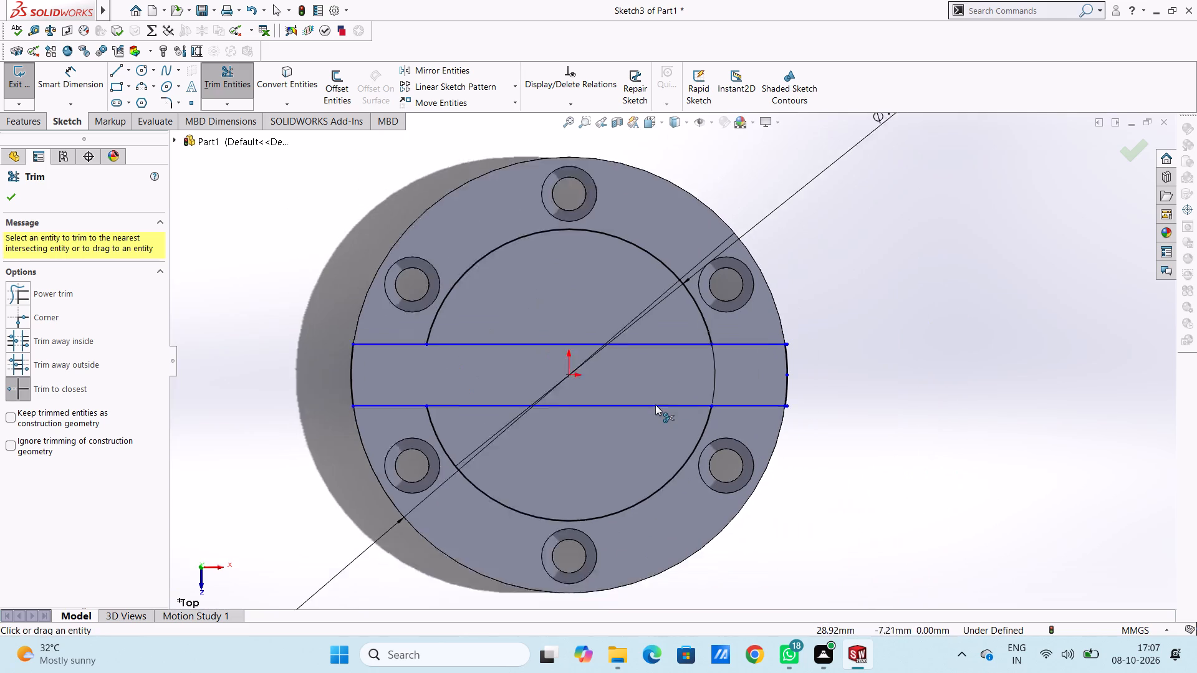
Trim away the middle portions of both parallel lines inside the 95 mm circle.
scroll(453, 345, down, 2)
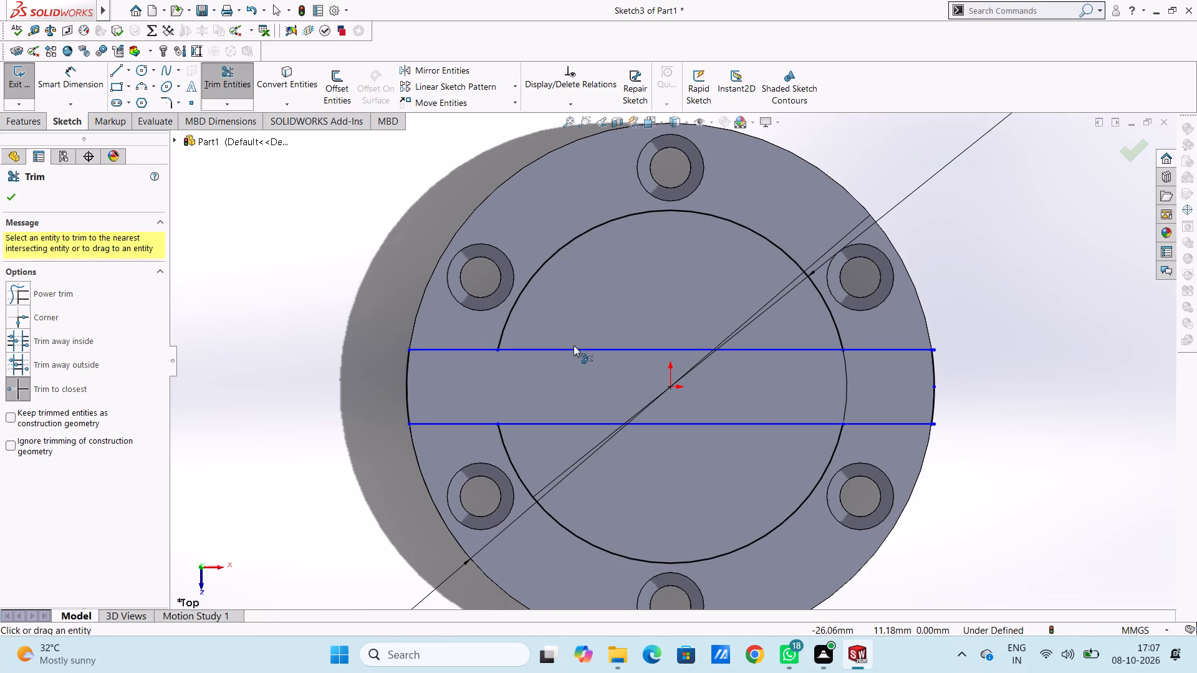
click(577, 352)
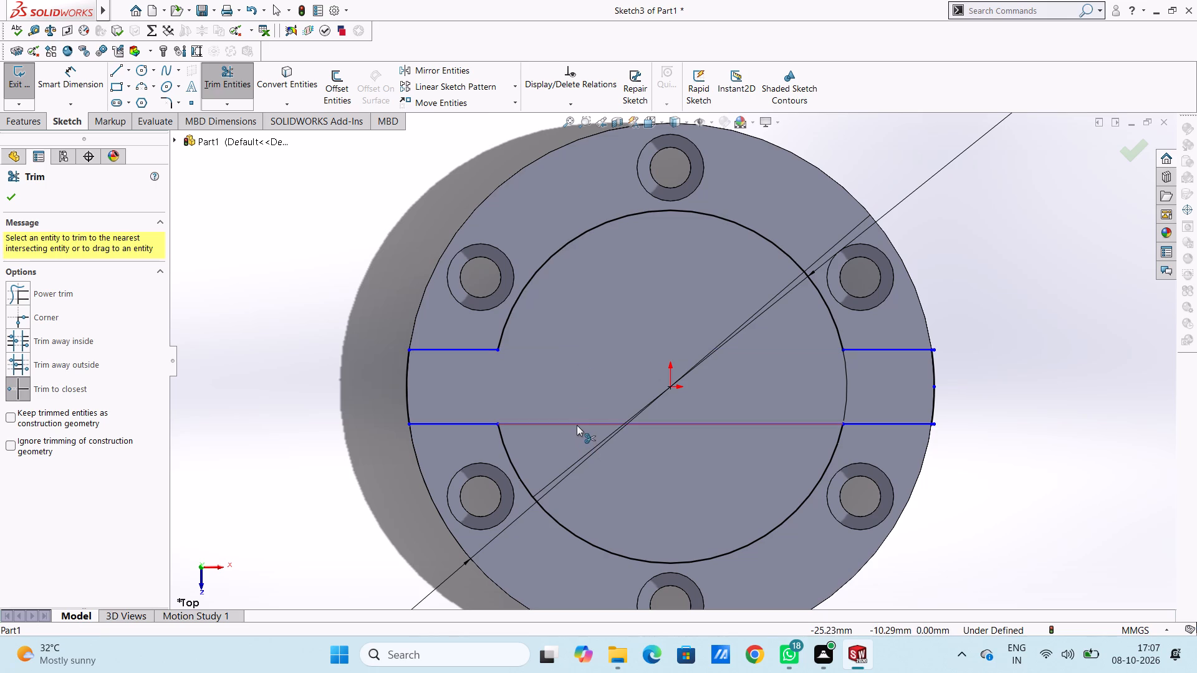
click(577, 425)
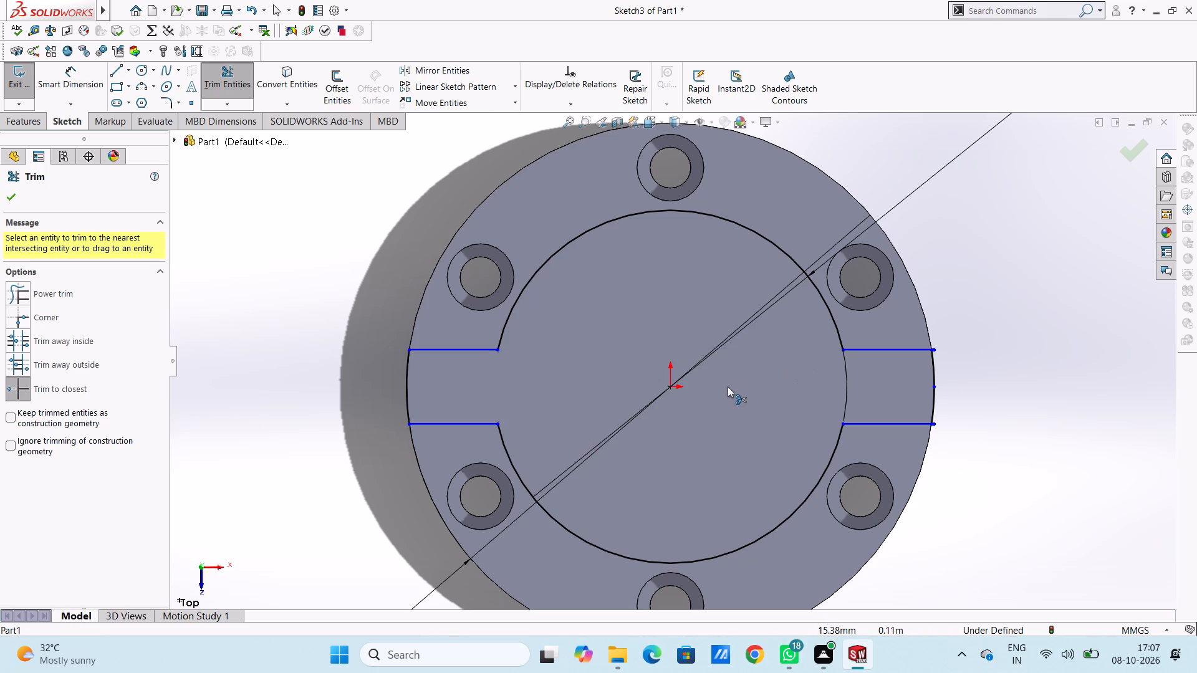
click(17, 196)
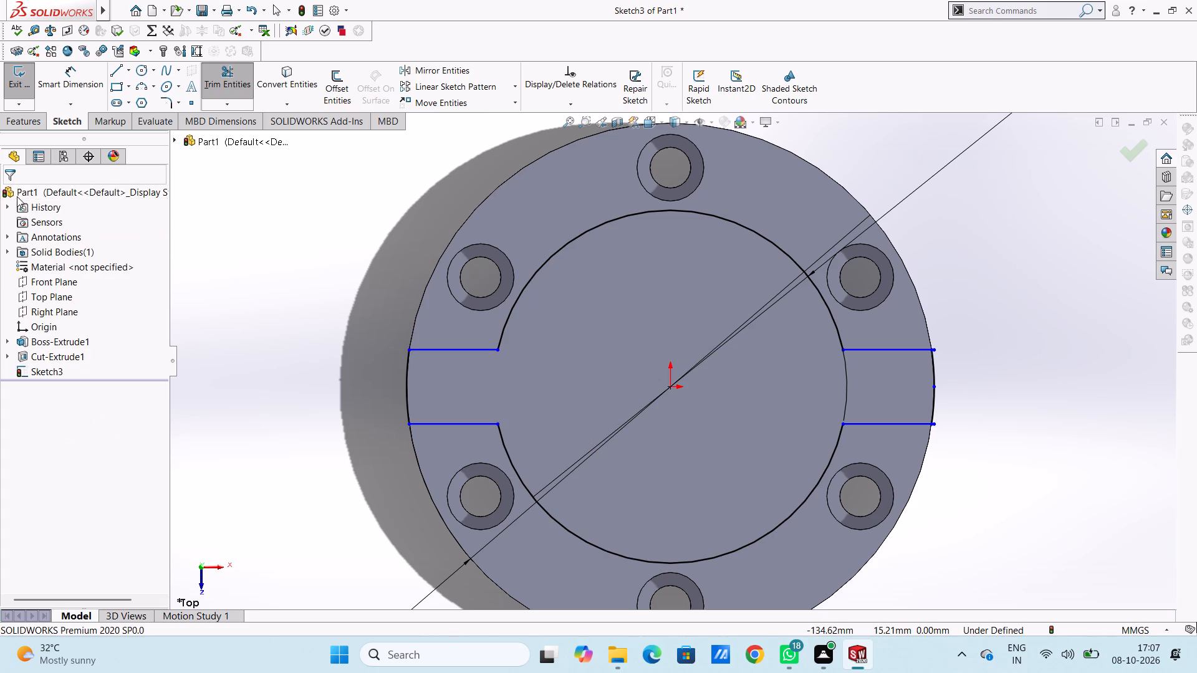
Apply 8 mm sketch fillets to the four corners where the parallel lines meet the 95 mm circle.
click(168, 102)
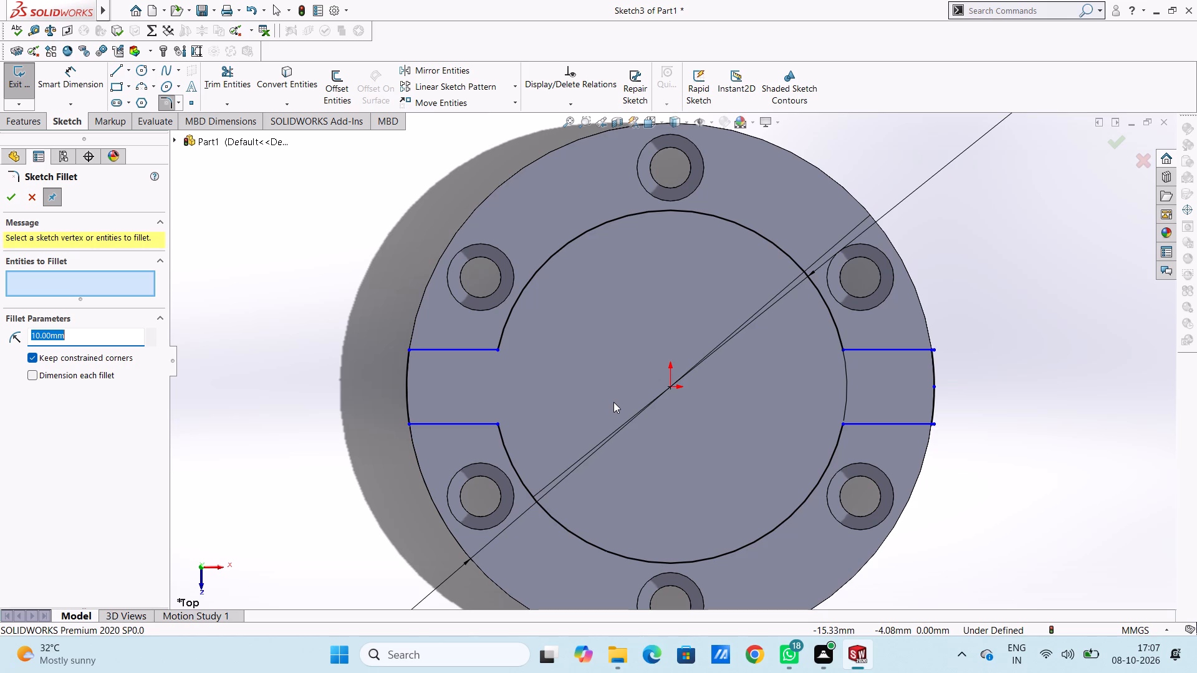
key(8)
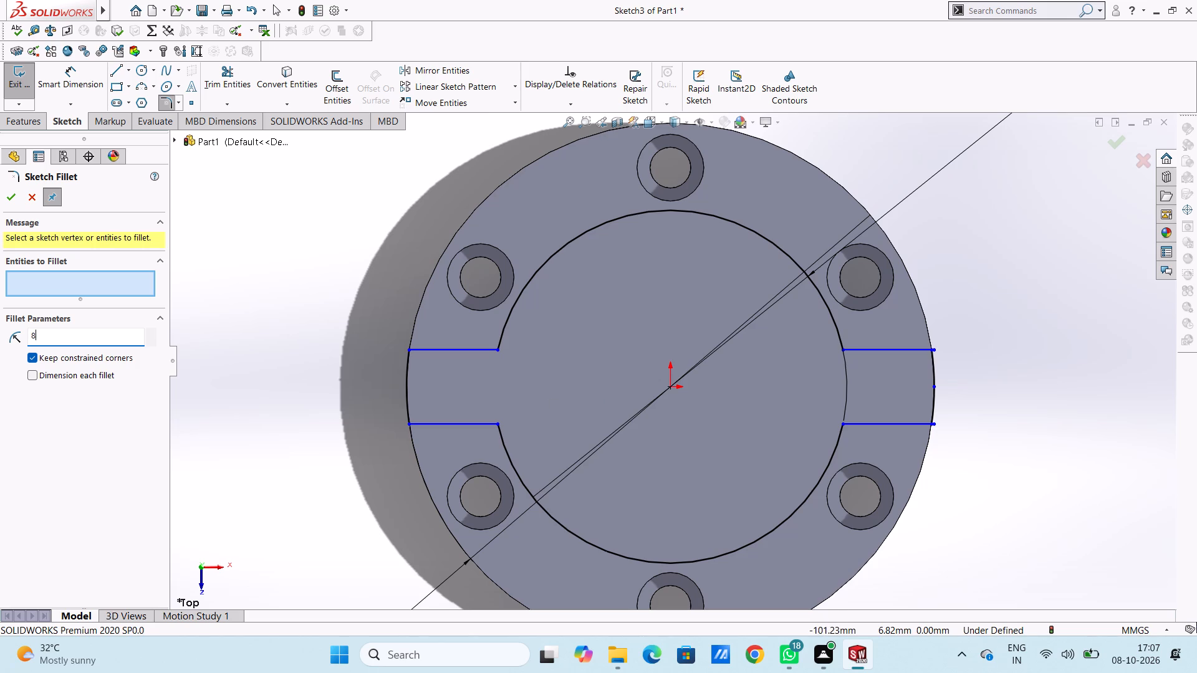
key(Return)
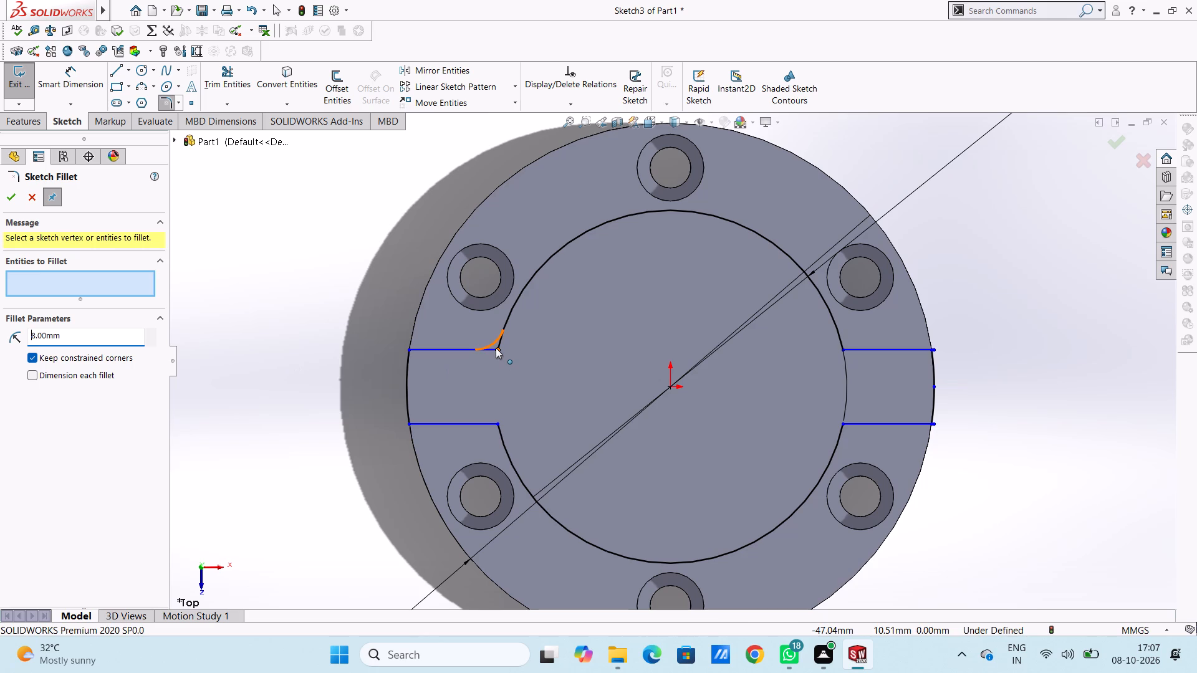
click(496, 348)
click(846, 348)
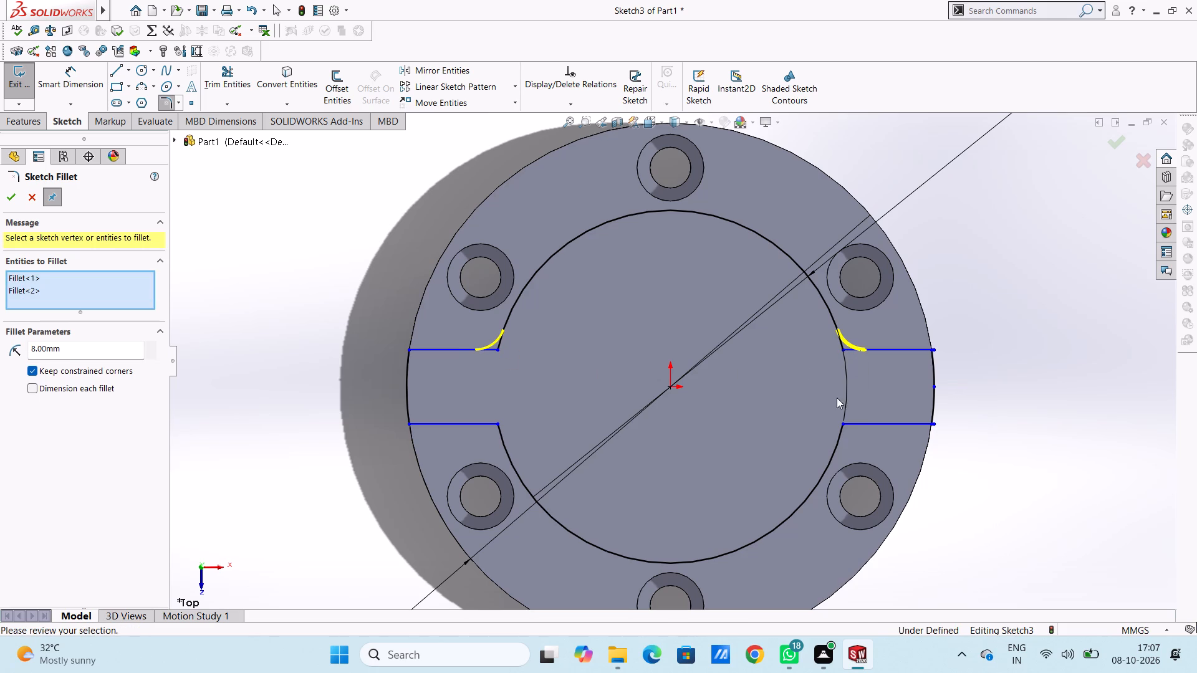
click(841, 422)
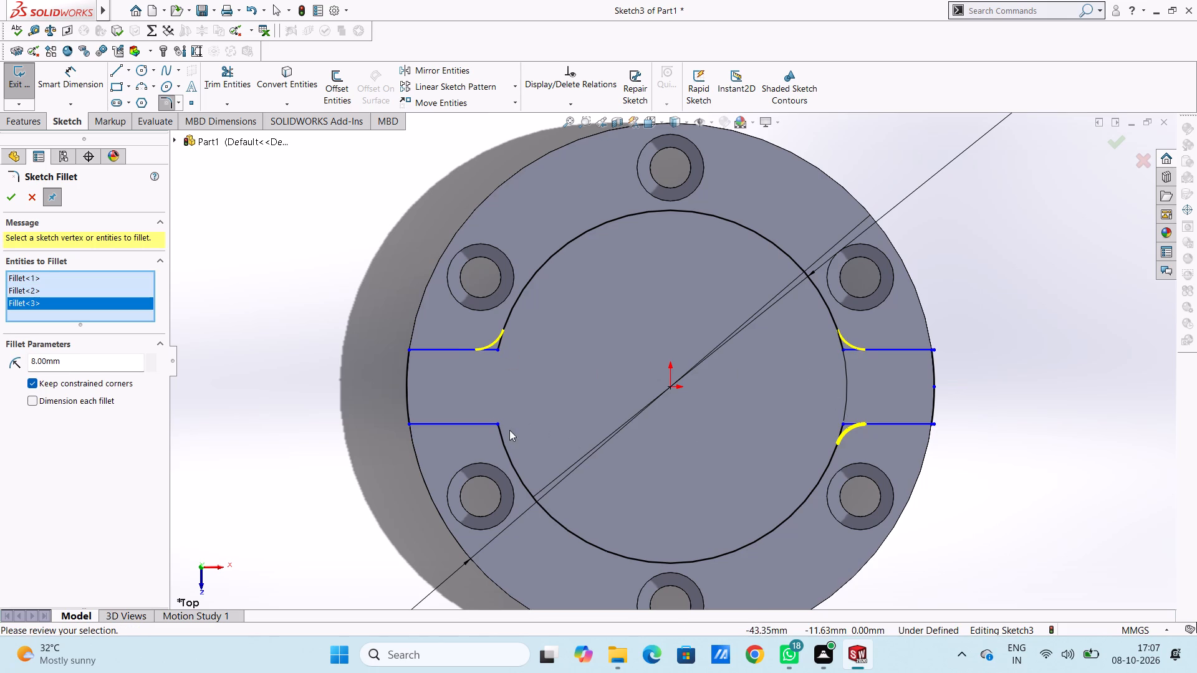
click(499, 424)
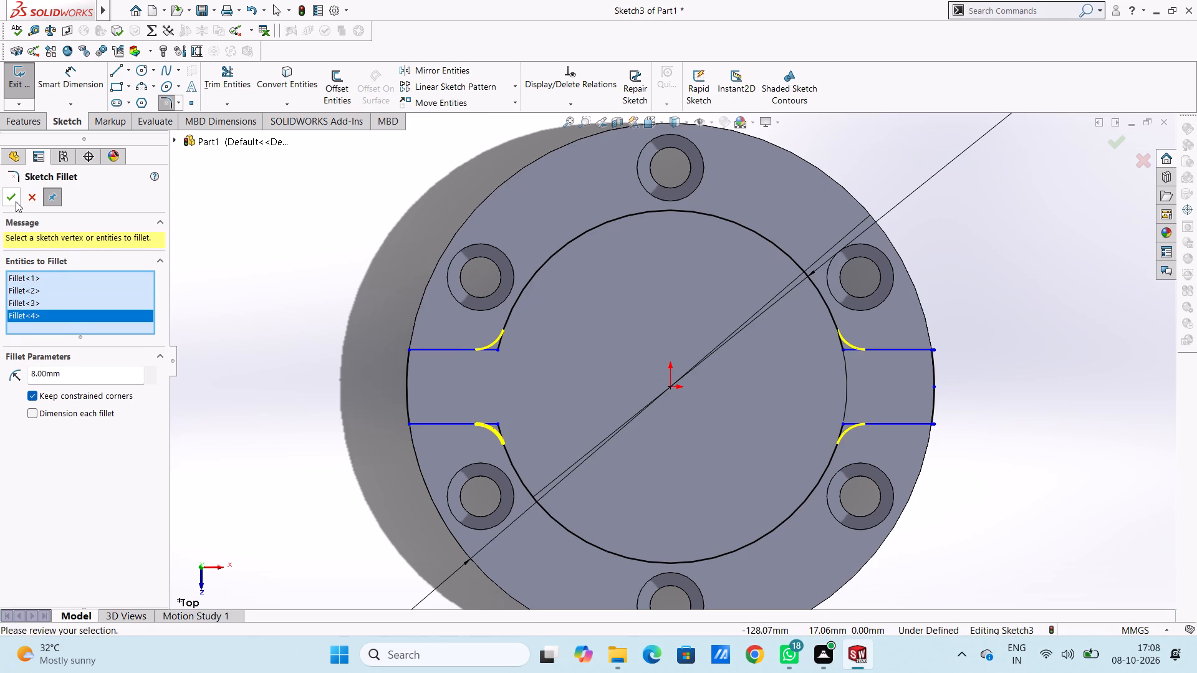
click(12, 203)
click(12, 203)
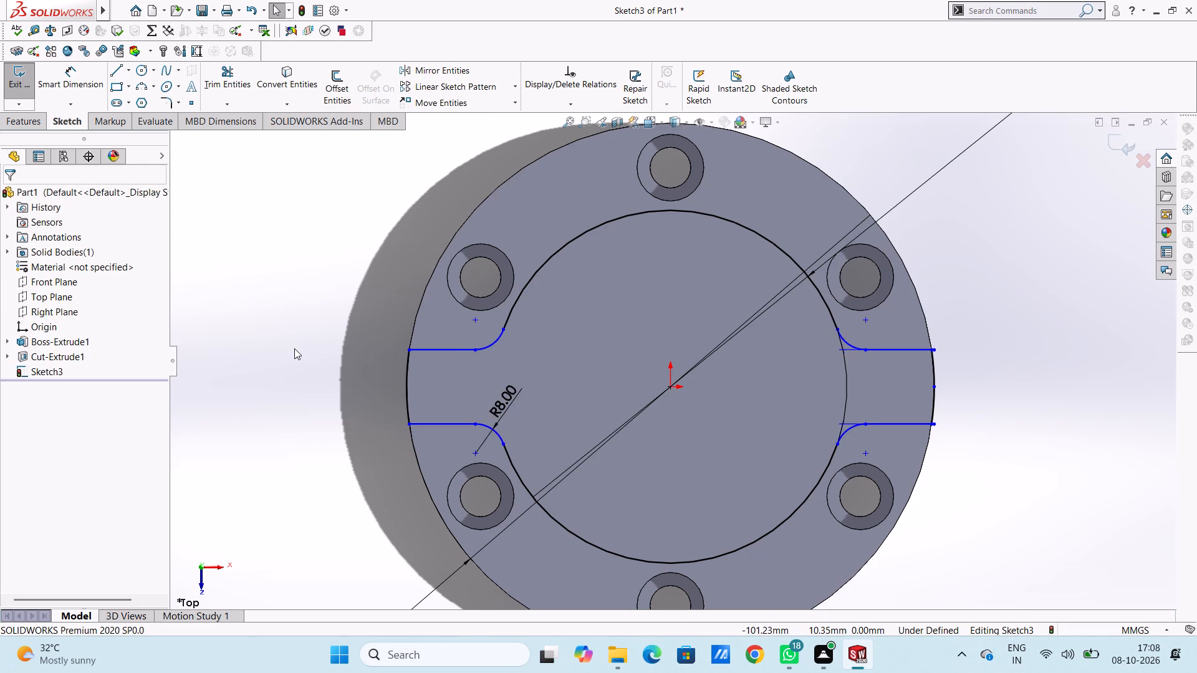
Dimension the horizontal distance from the origin to the lower-left fillet's end point on the 95 mm circle.
scroll(284, 355, up, 1)
scroll(602, 356, up, 1)
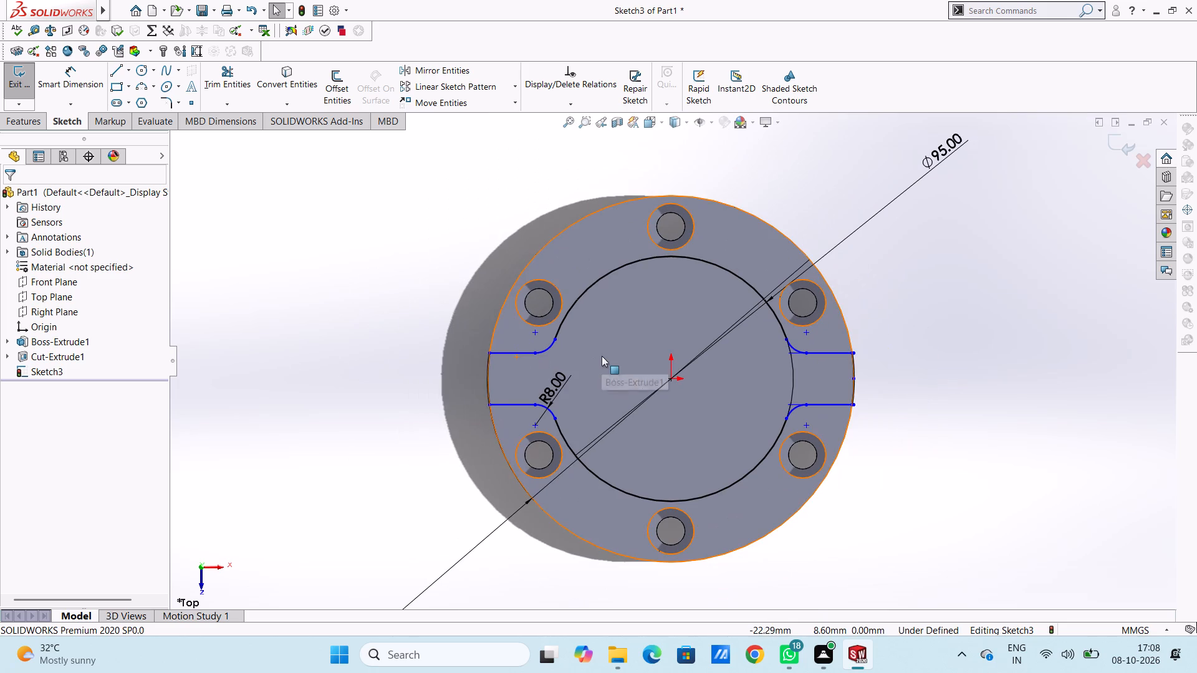
scroll(645, 389, down, 1)
click(84, 80)
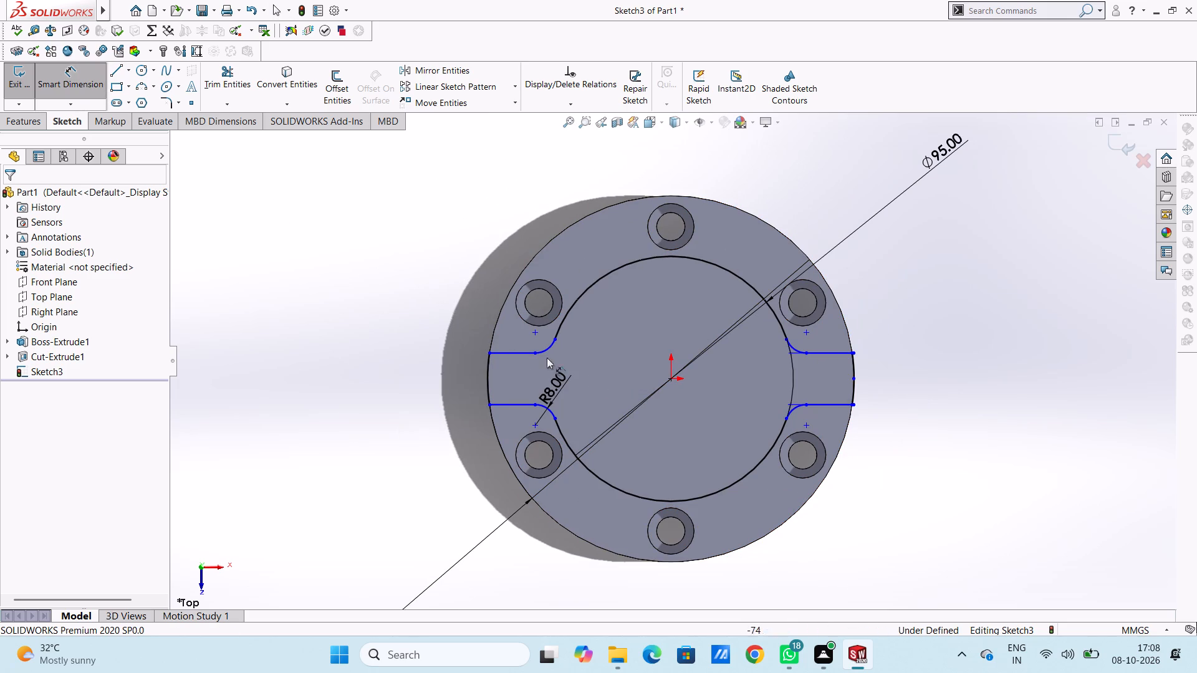
click(671, 380)
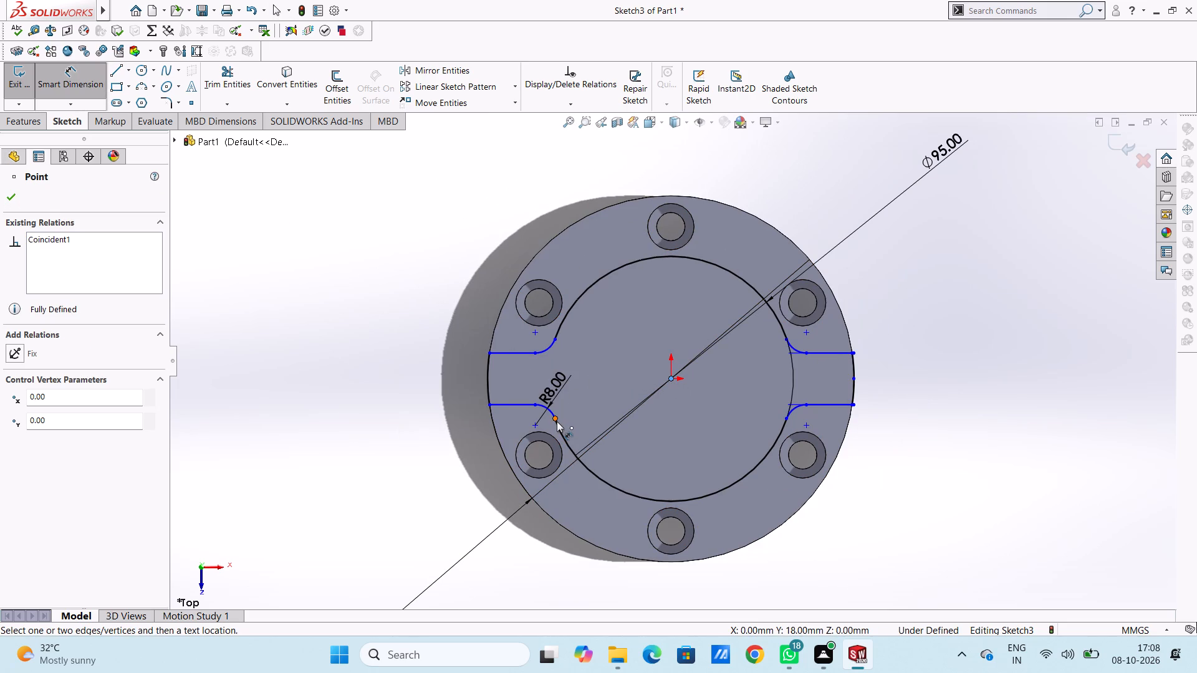
click(557, 421)
scroll(559, 503, up, 3)
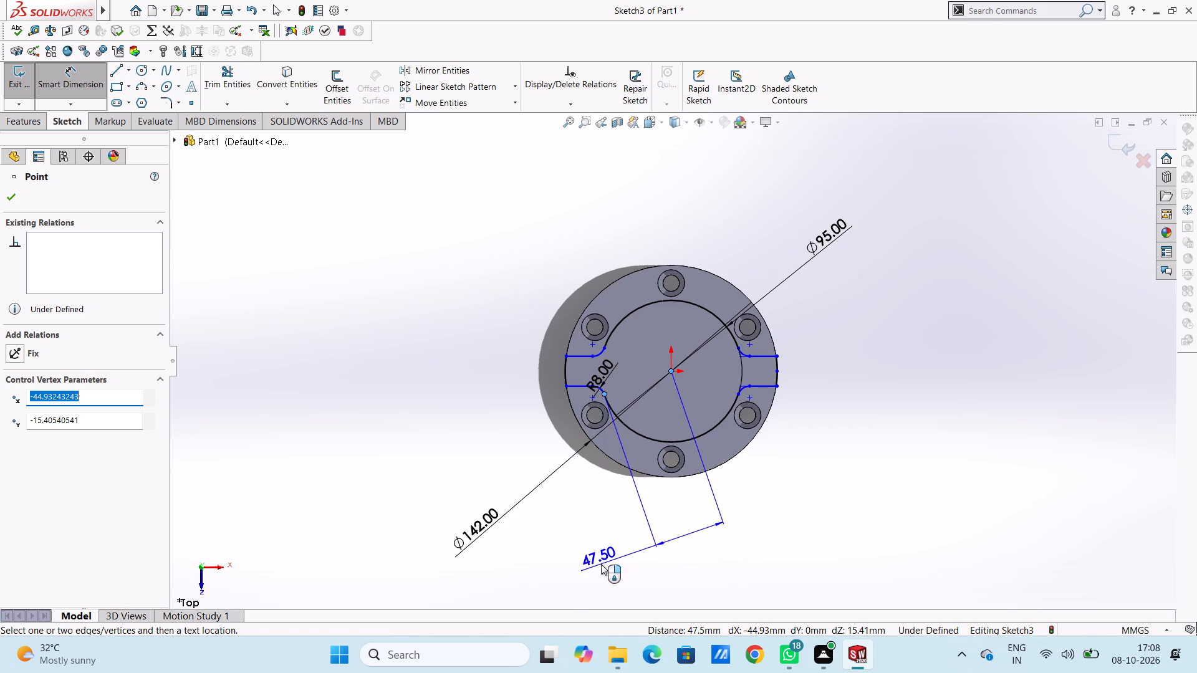
click(649, 560)
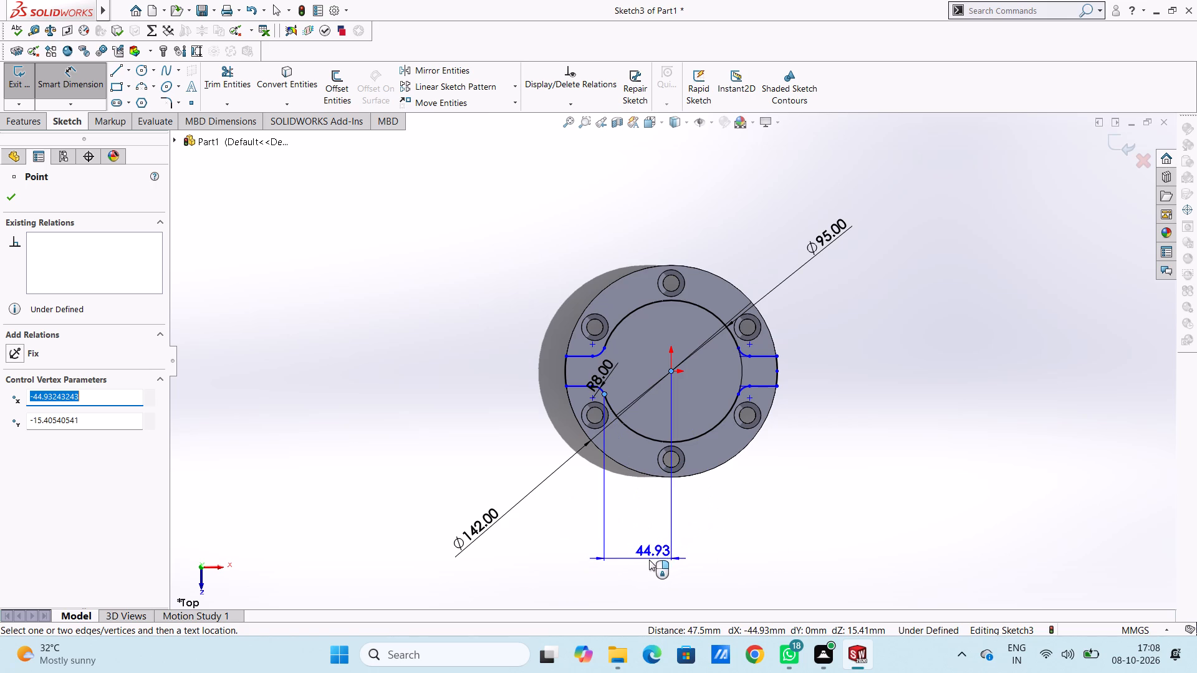
click(595, 545)
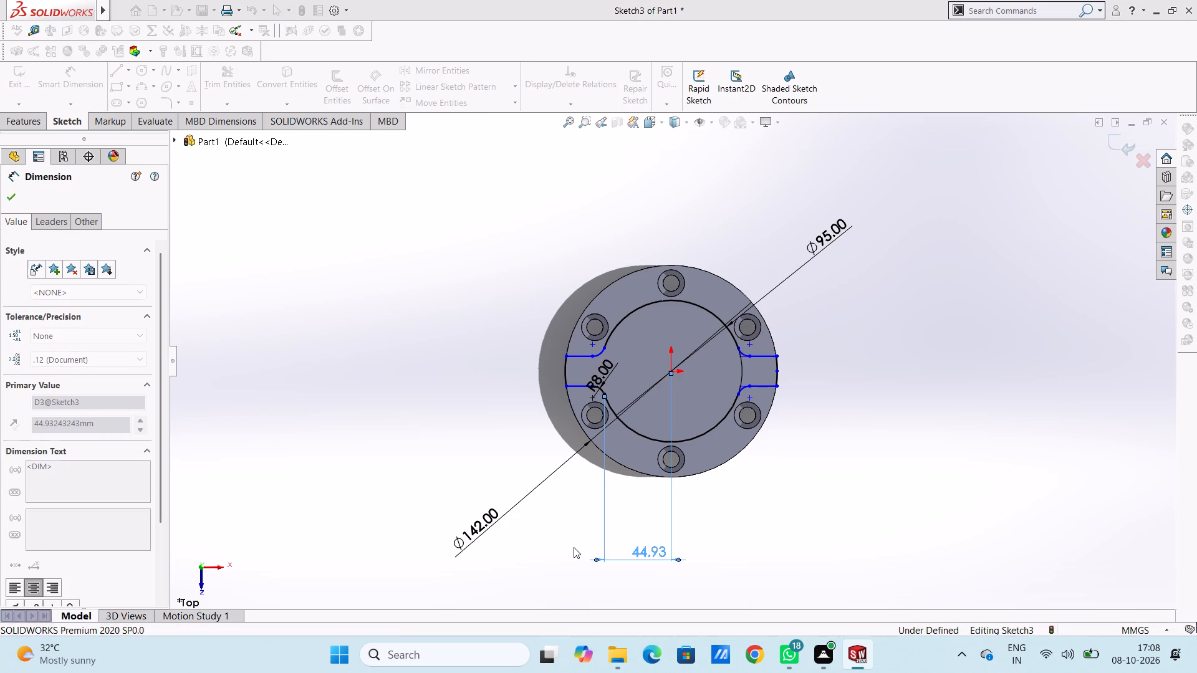
click(574, 547)
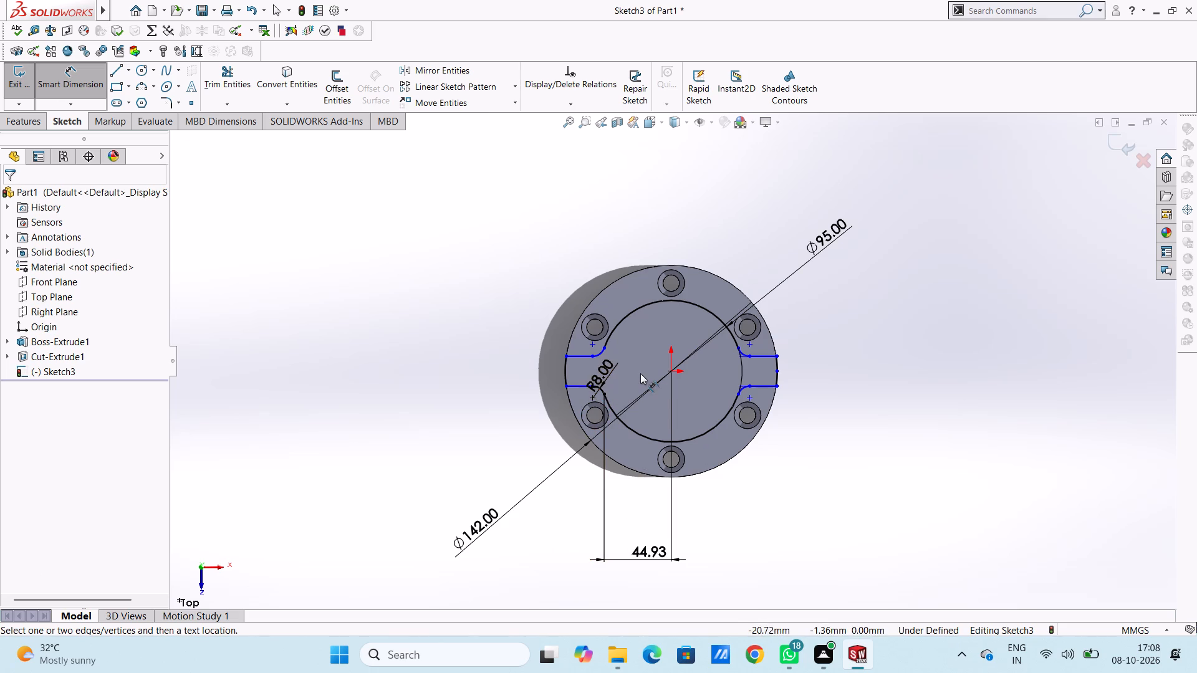
scroll(640, 373, down, 3)
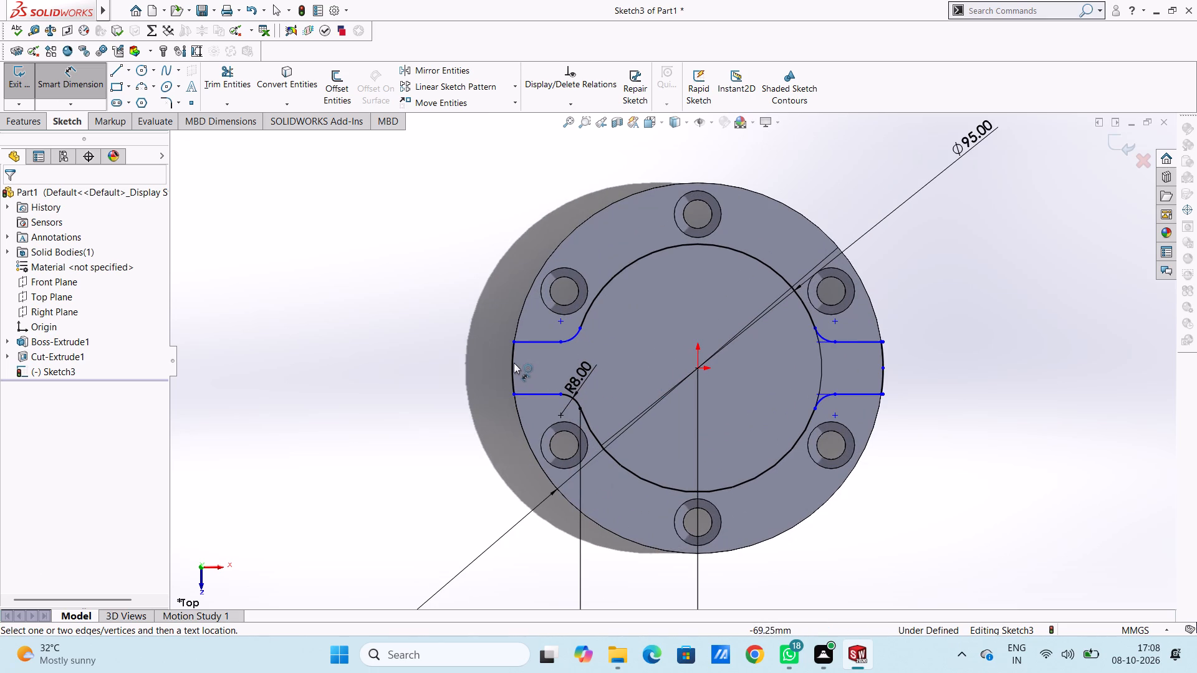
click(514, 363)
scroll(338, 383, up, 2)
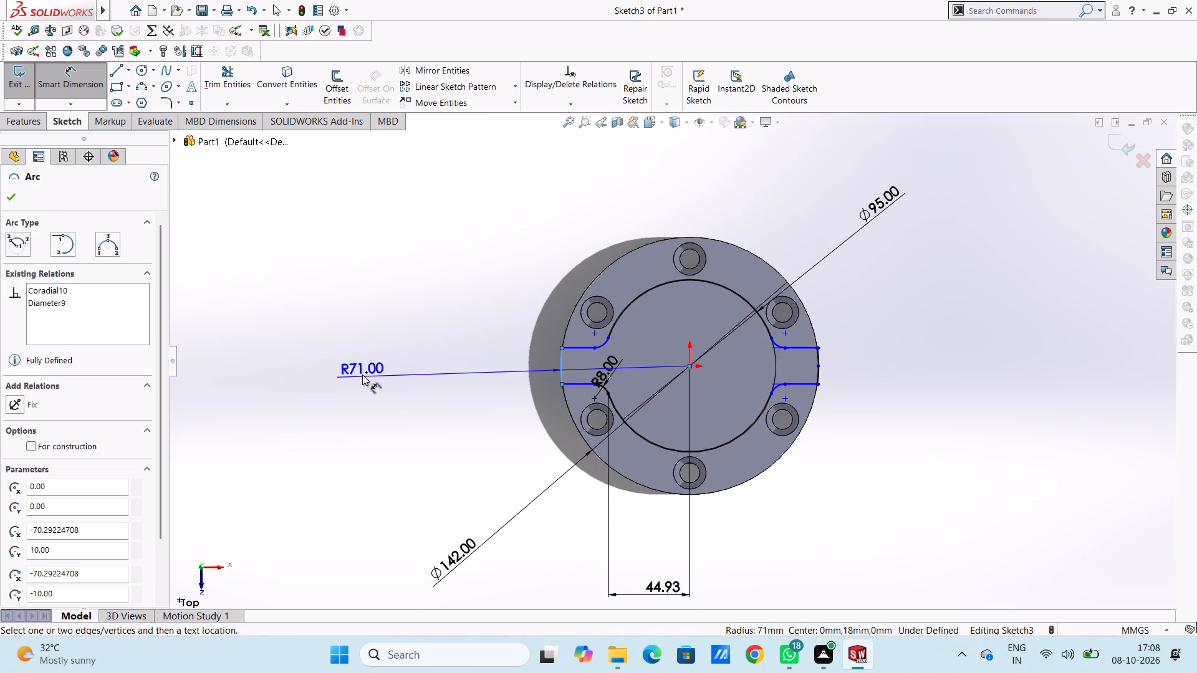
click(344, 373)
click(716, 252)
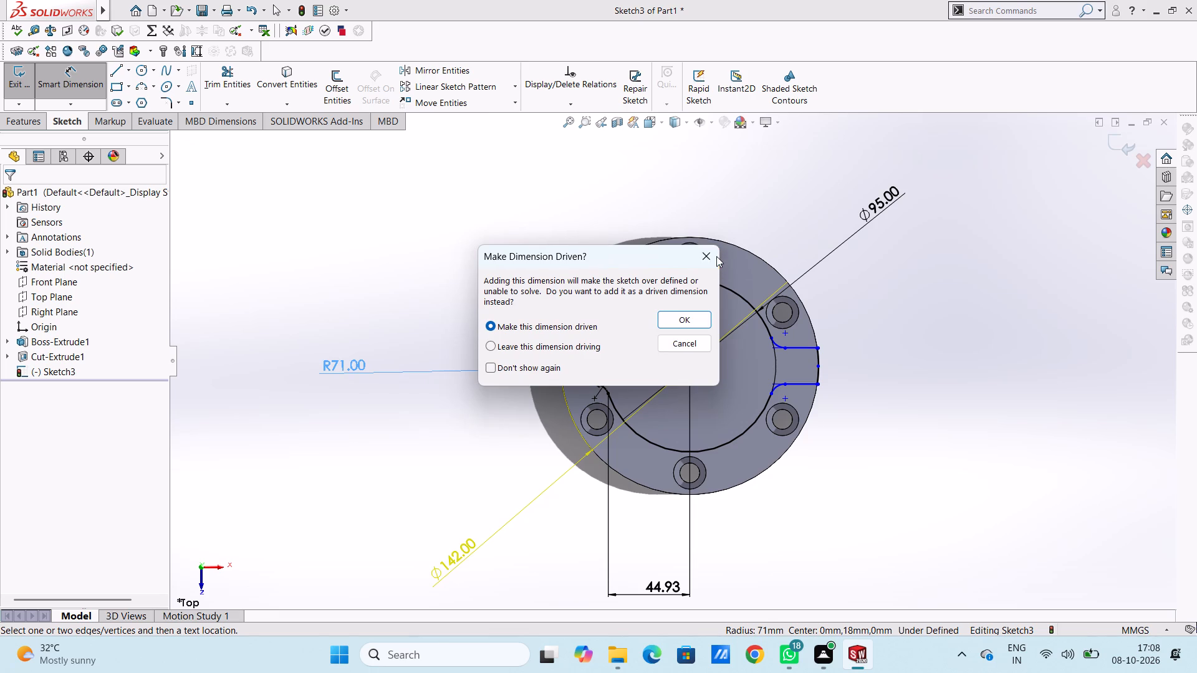
Dimension the horizontal distance from the origin to the outer end point of the upper-left channel line.
click(693, 367)
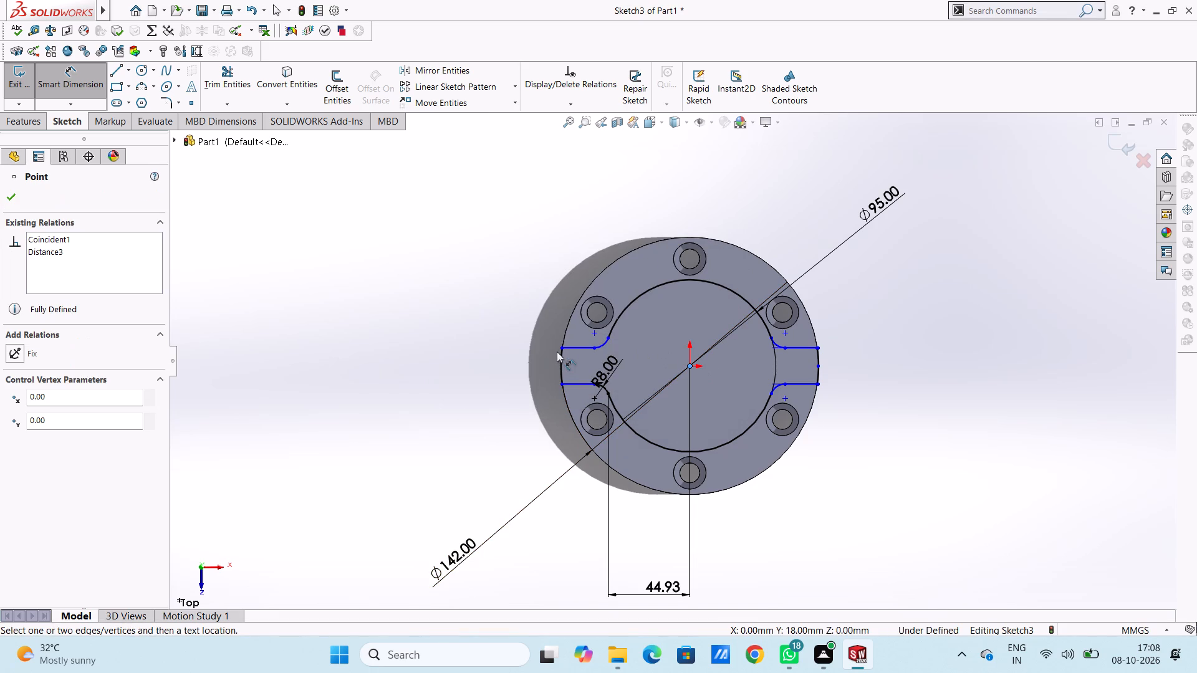
click(559, 349)
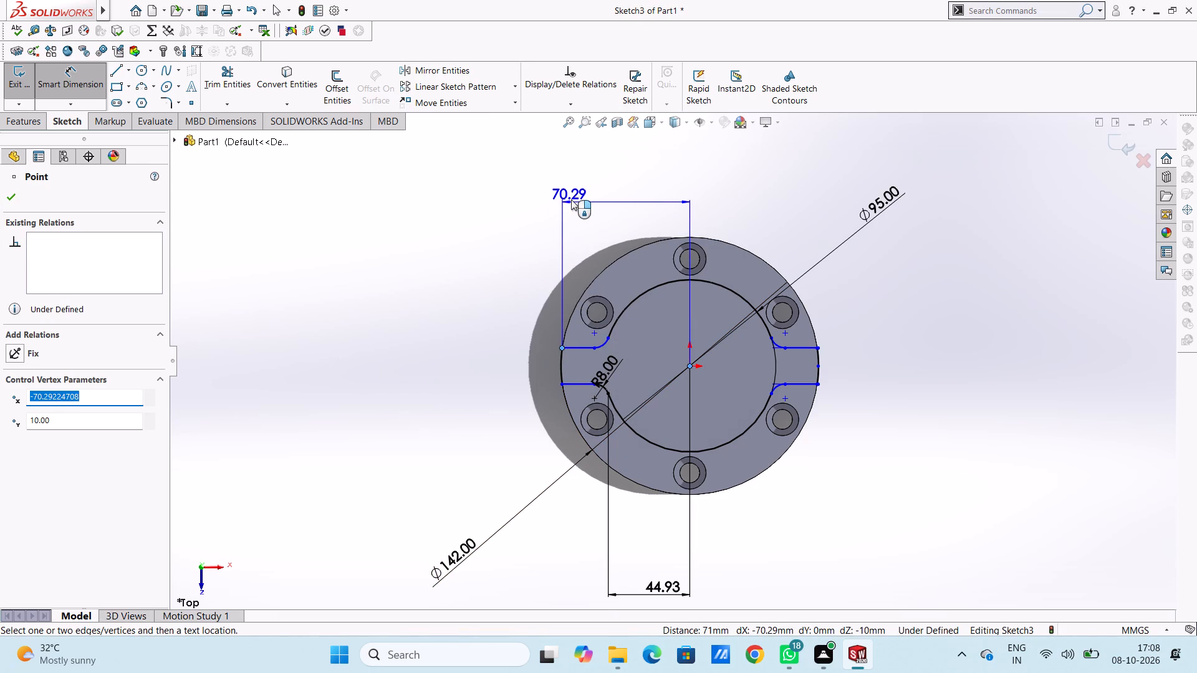
click(571, 199)
click(516, 179)
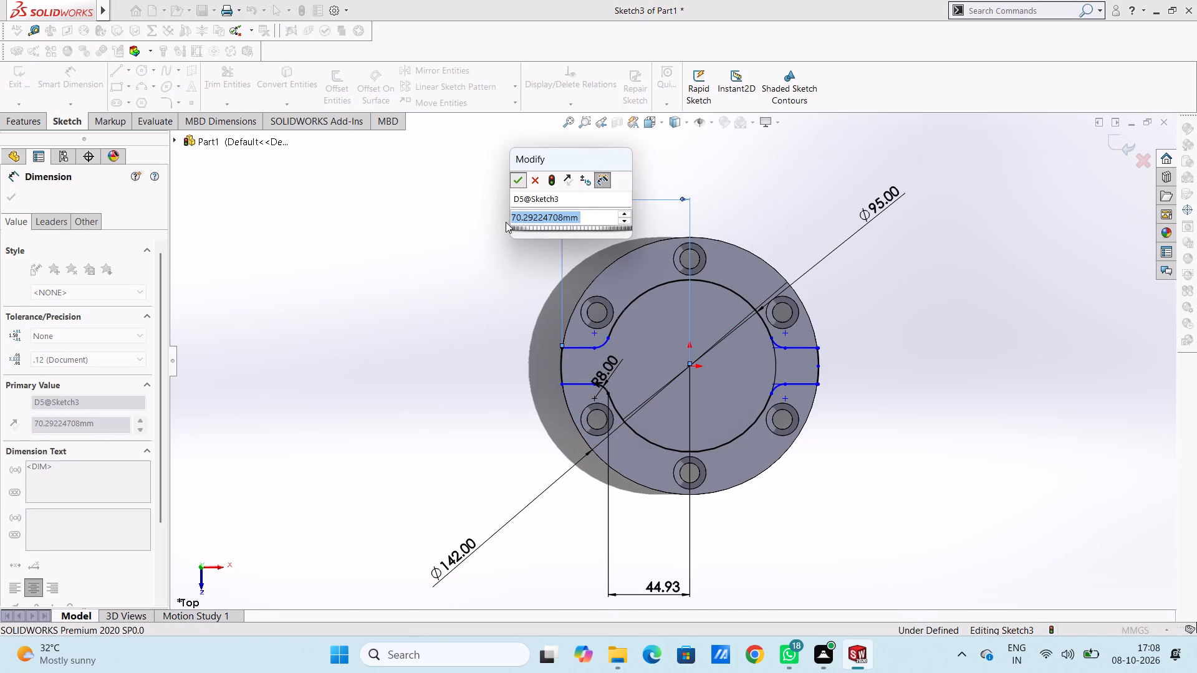
click(498, 246)
Dimension the length of the upper-right channel line between its fillet and the flange's outer edge.
scroll(767, 383, up, 1)
scroll(777, 358, down, 3)
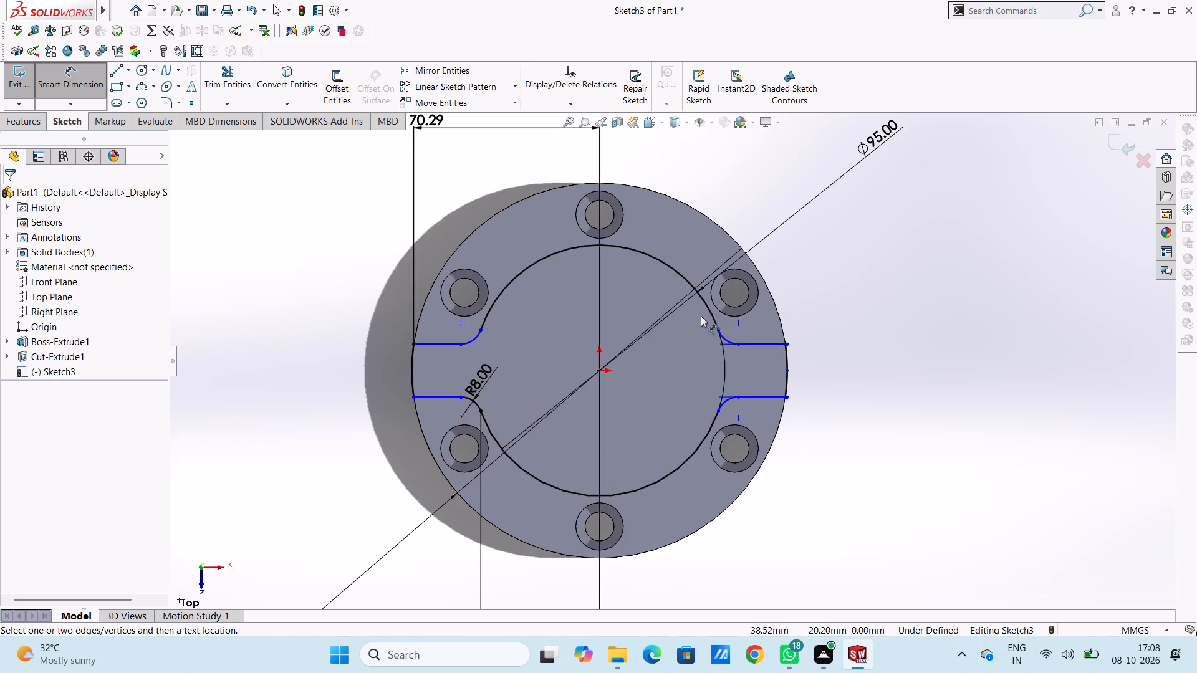
scroll(742, 332, down, 2)
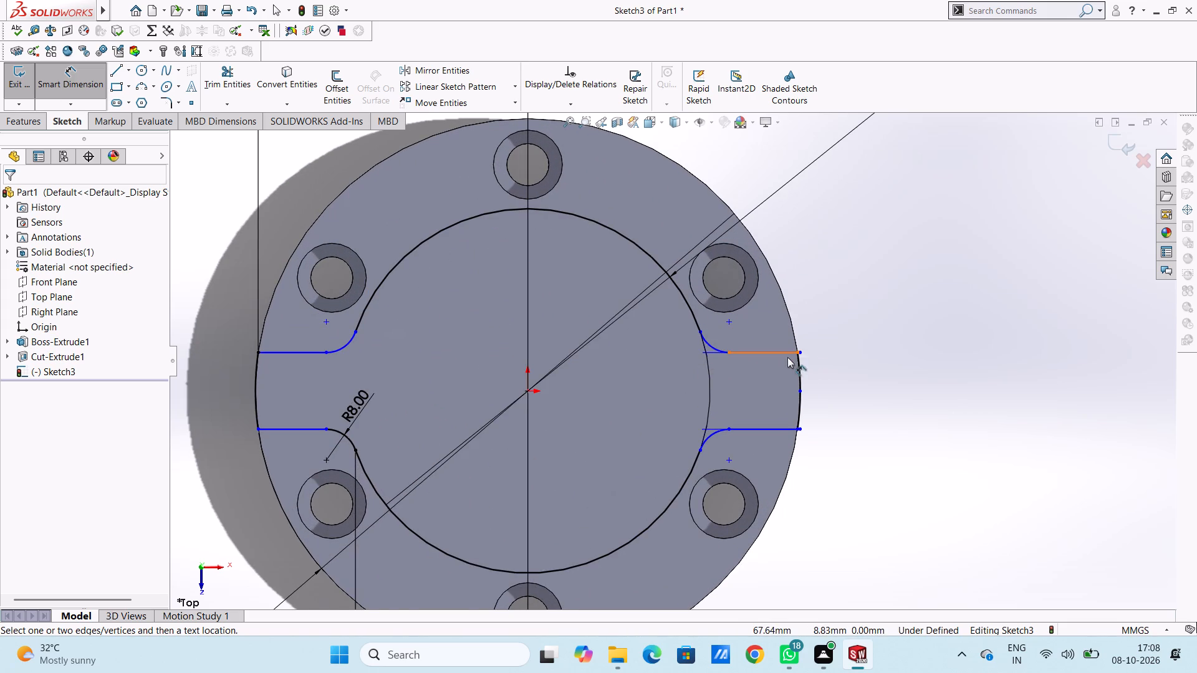
scroll(787, 357, down, 7)
click(752, 341)
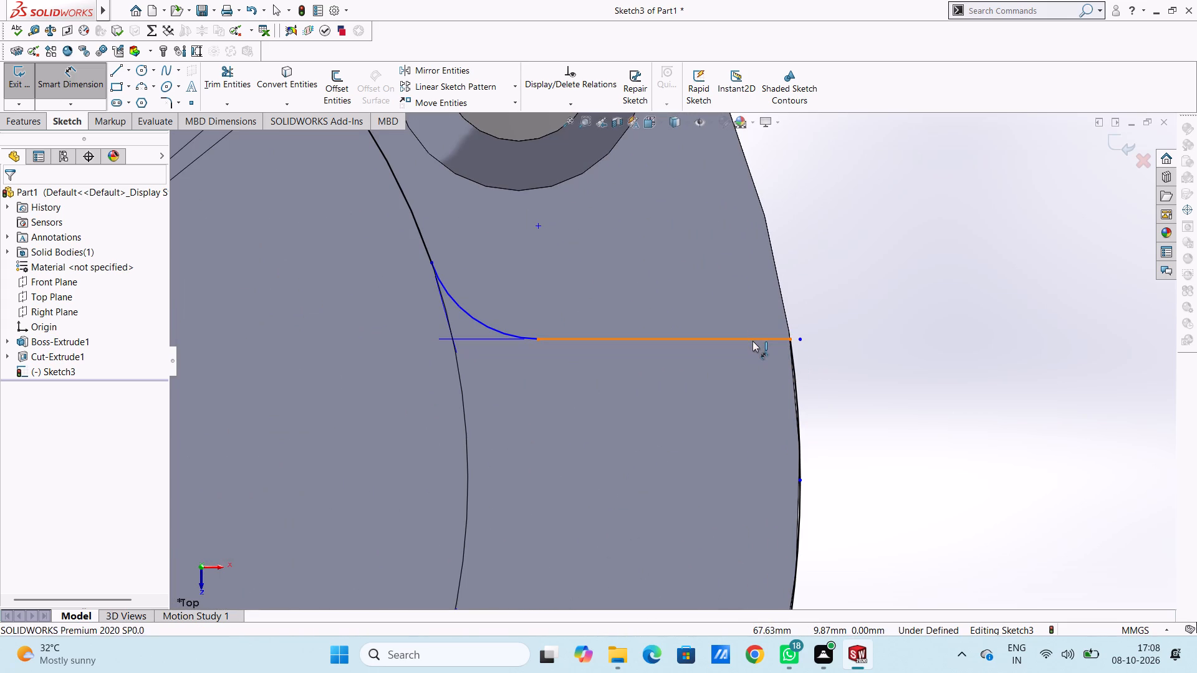
scroll(724, 255, up, 10)
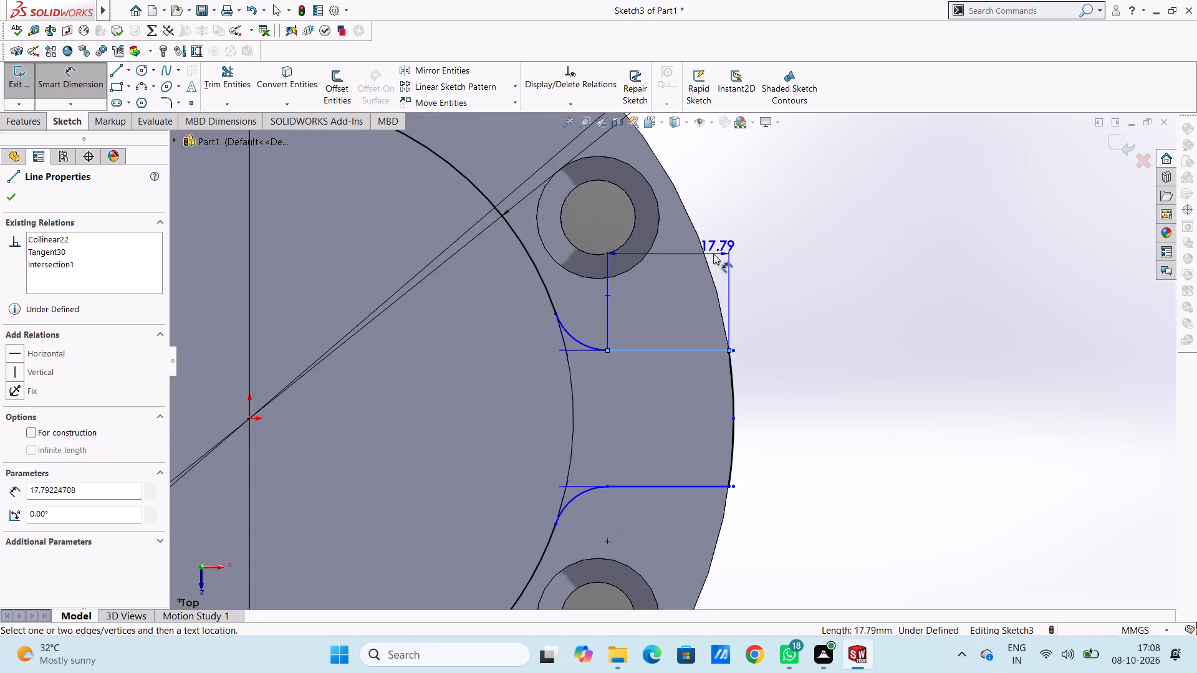
scroll(709, 252, up, 3)
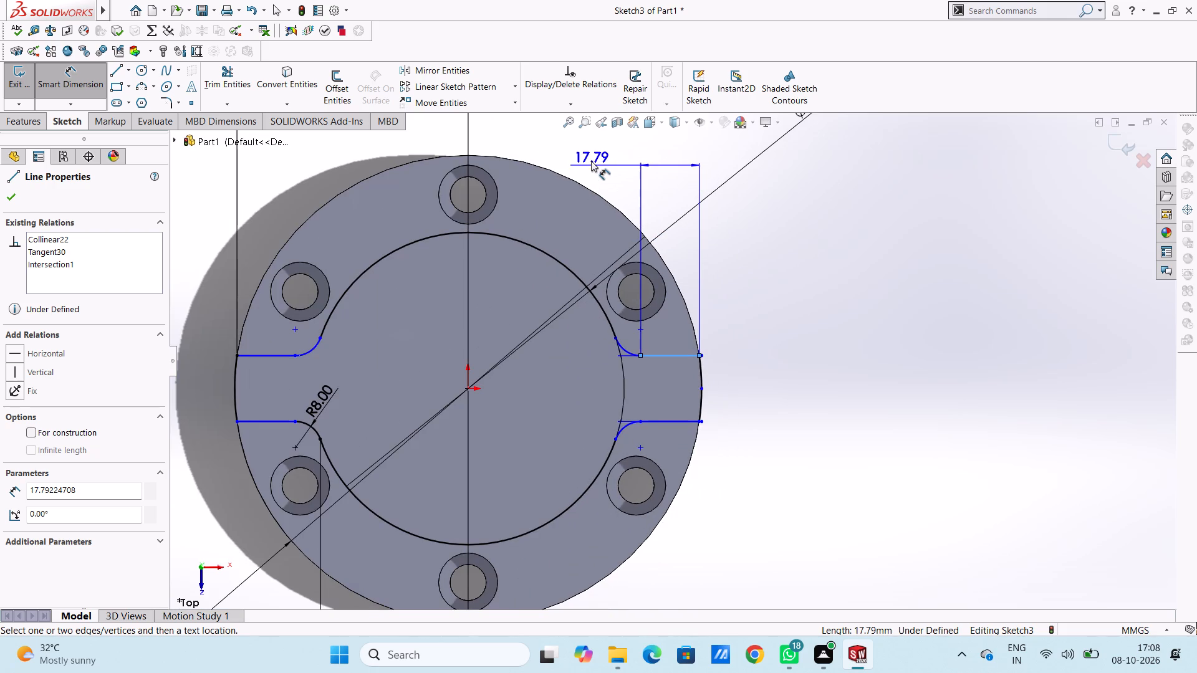
click(591, 161)
click(536, 143)
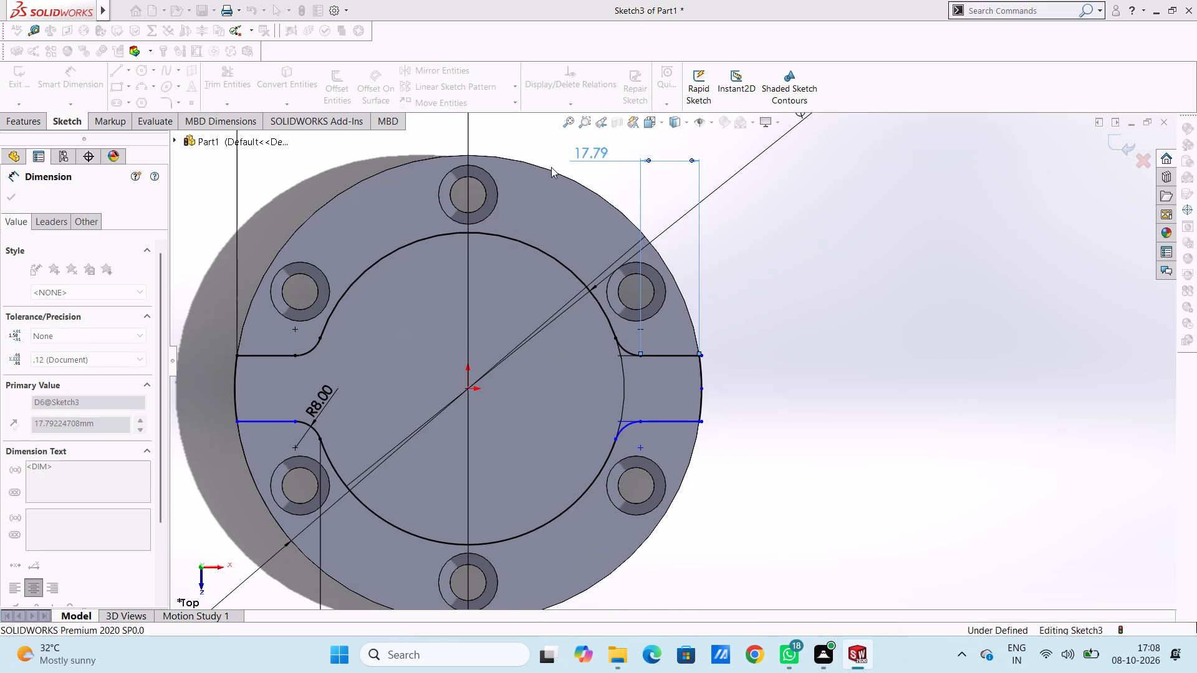
click(554, 147)
Dimension the length of the lower-left channel line between the flange's outer edge and its fillet.
scroll(410, 353, up, 3)
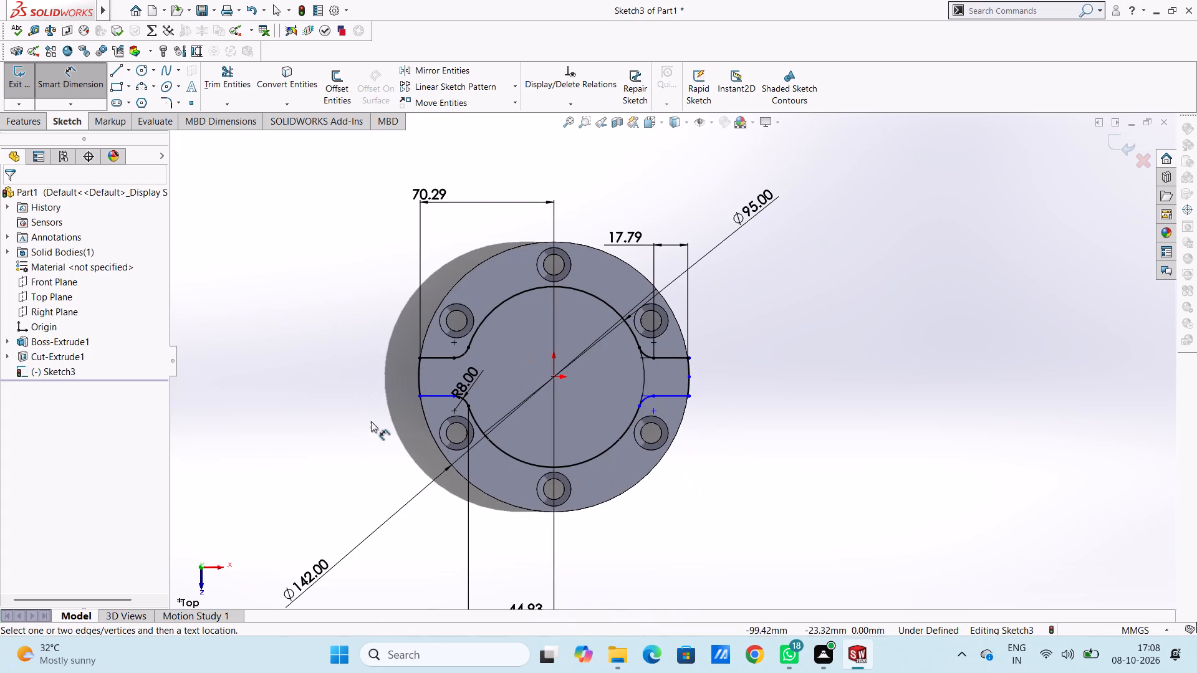
click(437, 394)
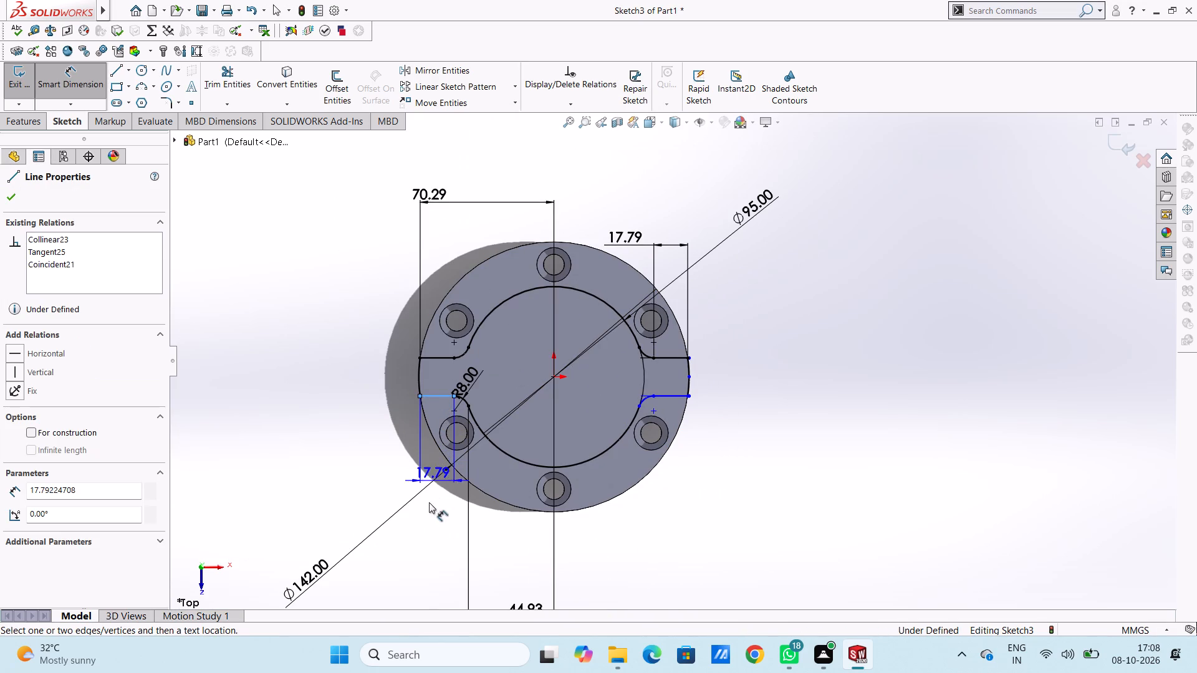
click(418, 542)
click(362, 523)
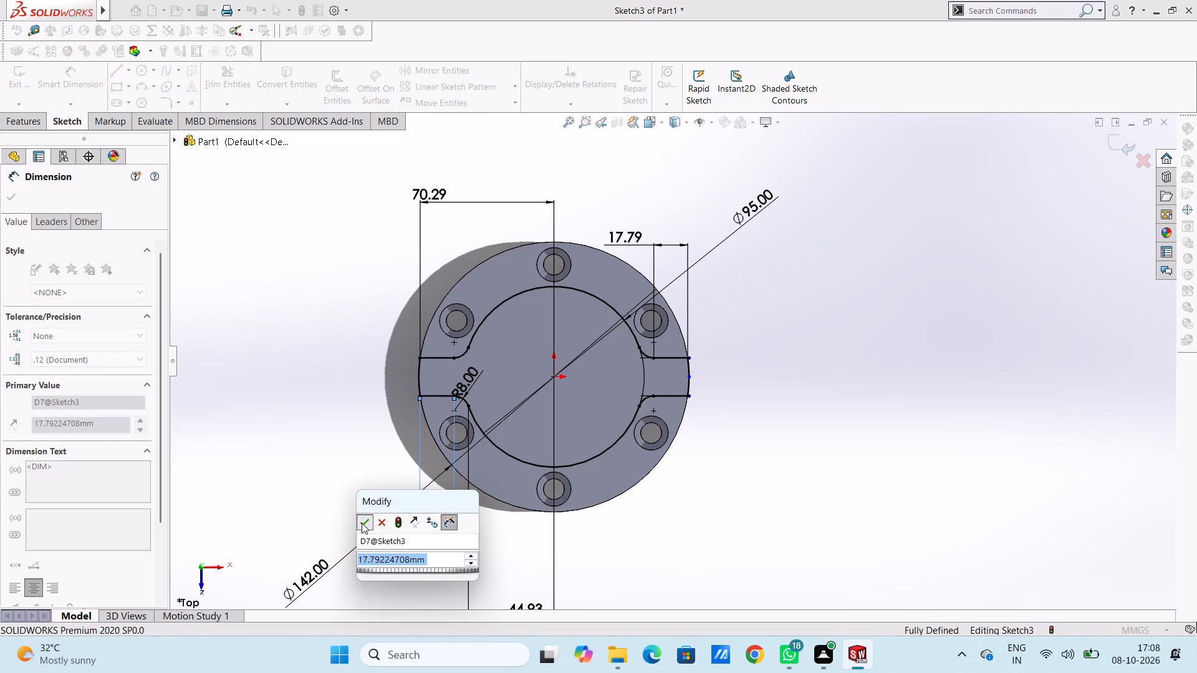
click(353, 487)
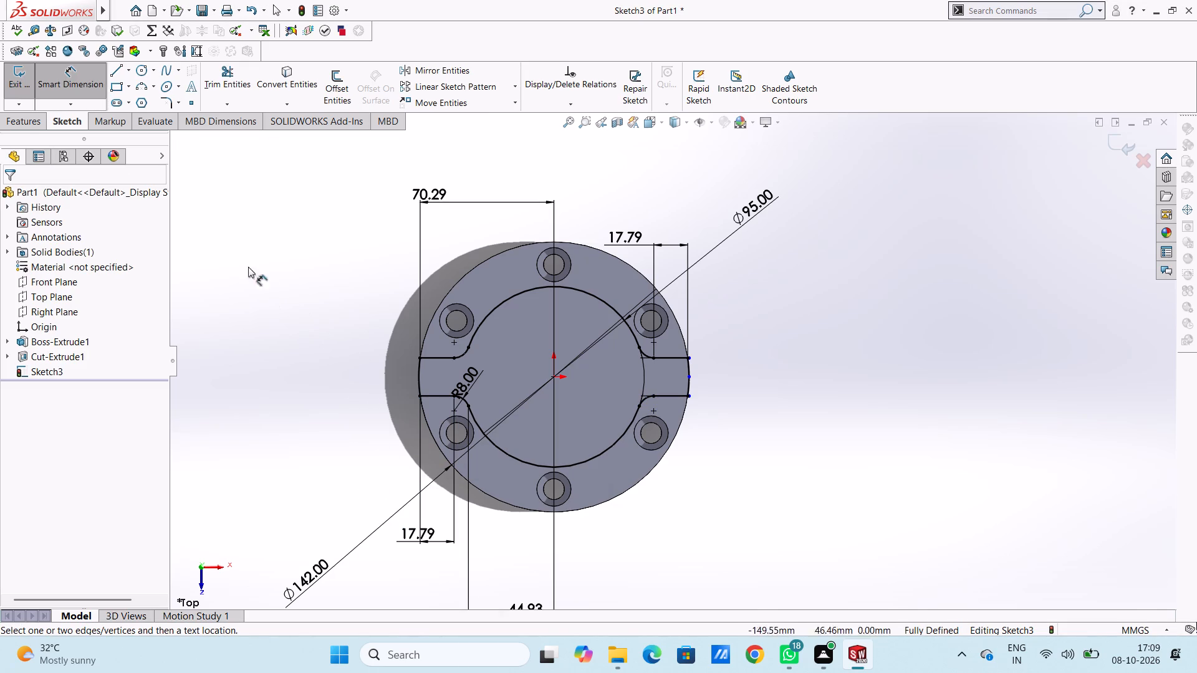
click(73, 80)
Extrude the 95 mm circle profile with its two side arms upward from the flange's top face as a 23 mm blind boss.
click(37, 122)
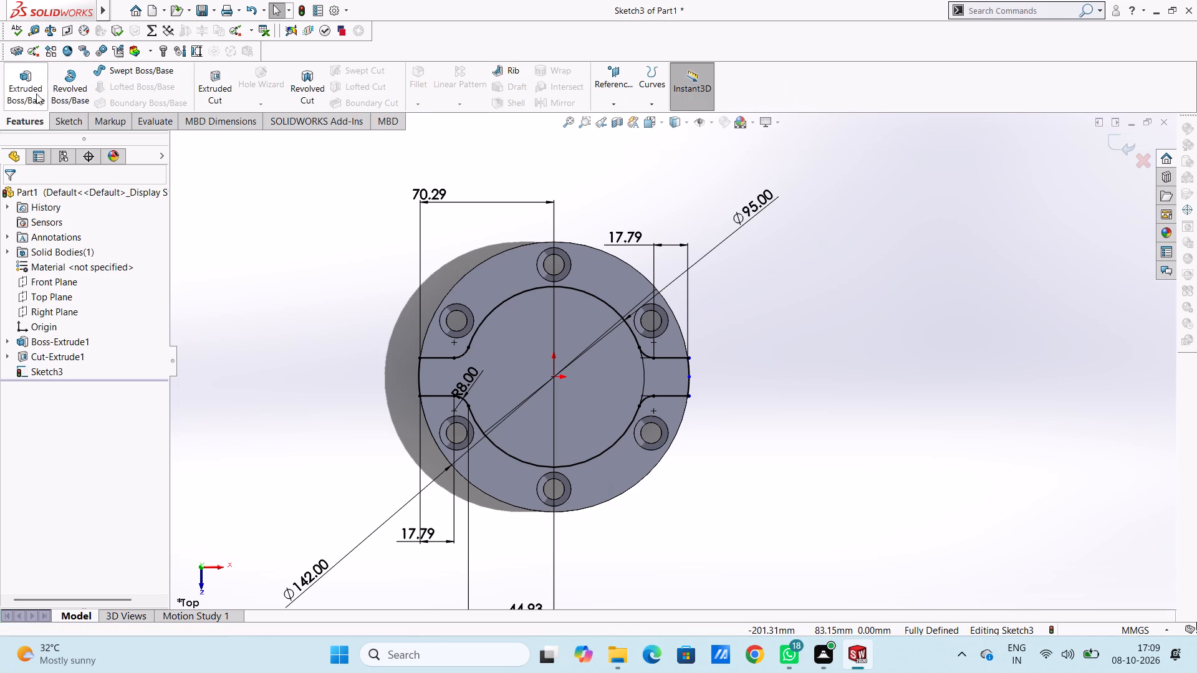
drag(34, 85, 39, 93)
middle_drag(344, 443, 388, 248)
middle_drag(370, 467, 340, 396)
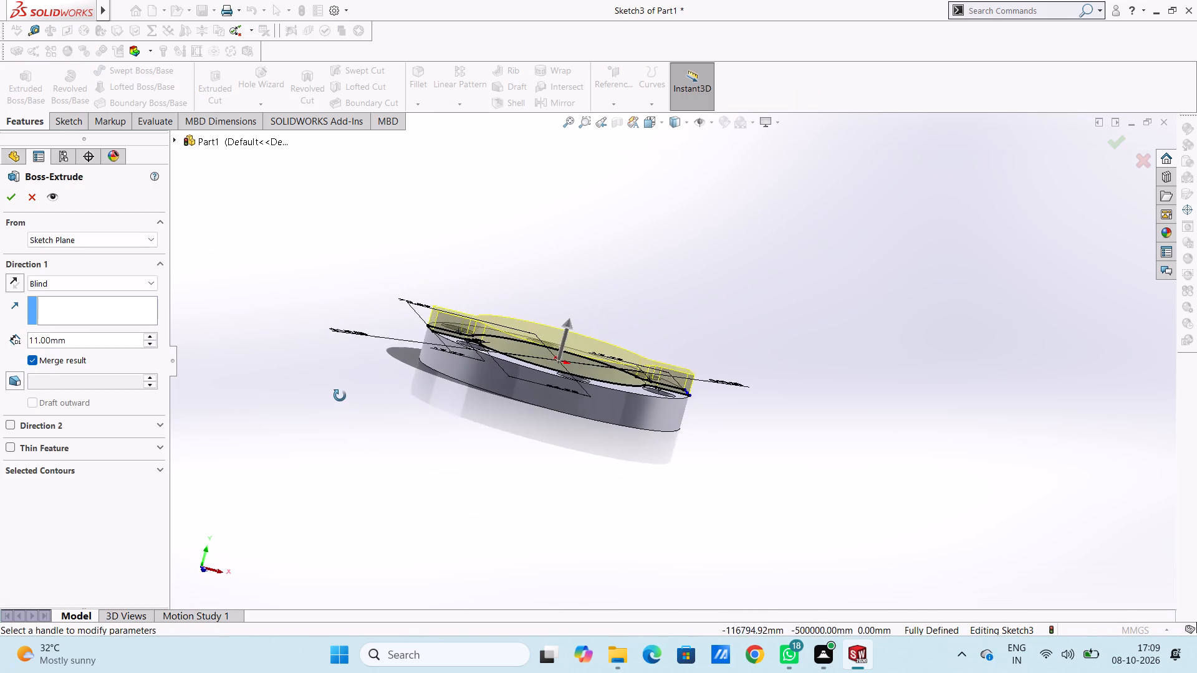
middle_drag(340, 396, 339, 470)
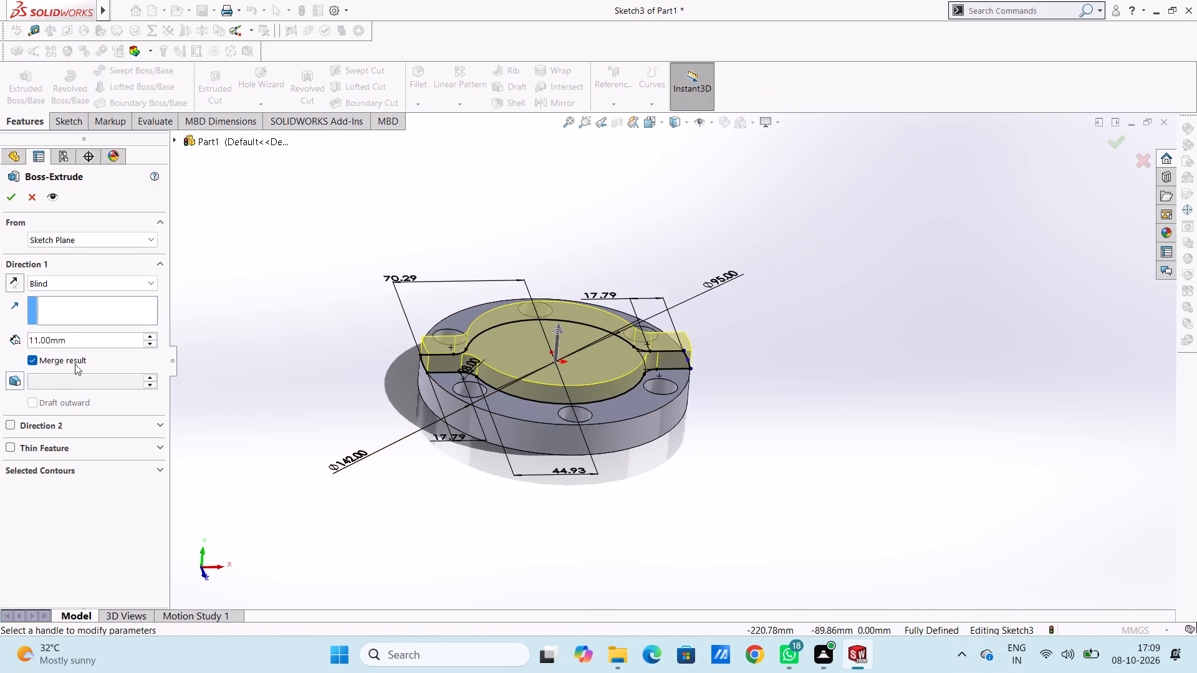
double_click(94, 339)
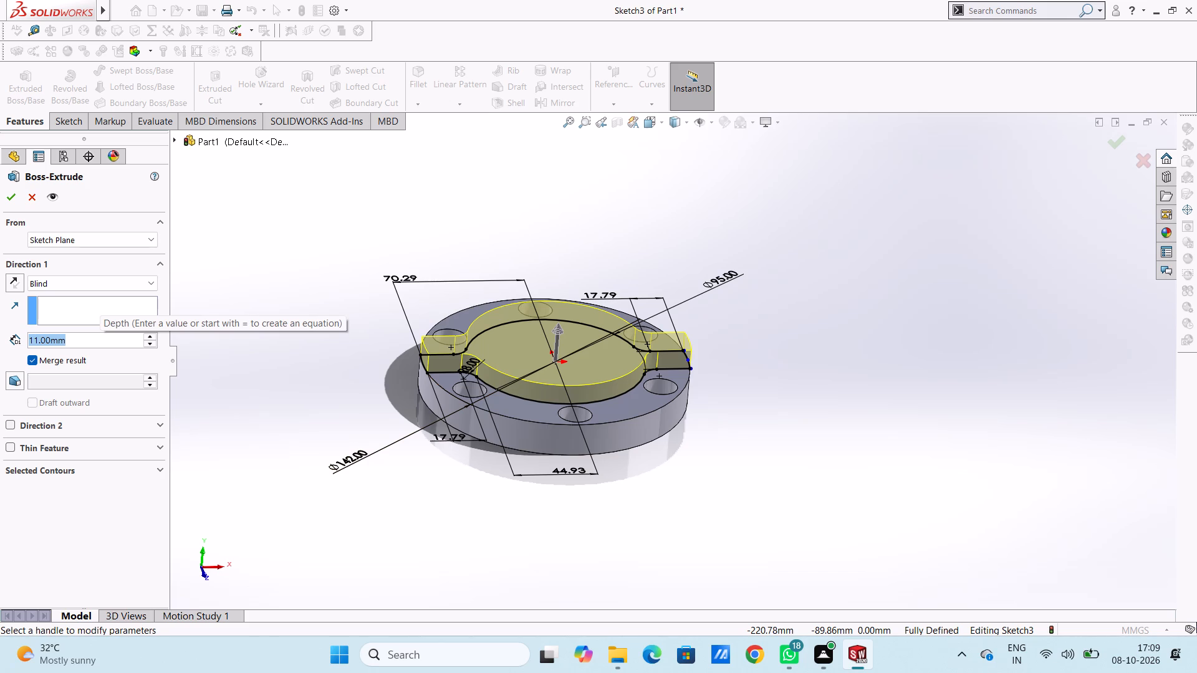
text(18)
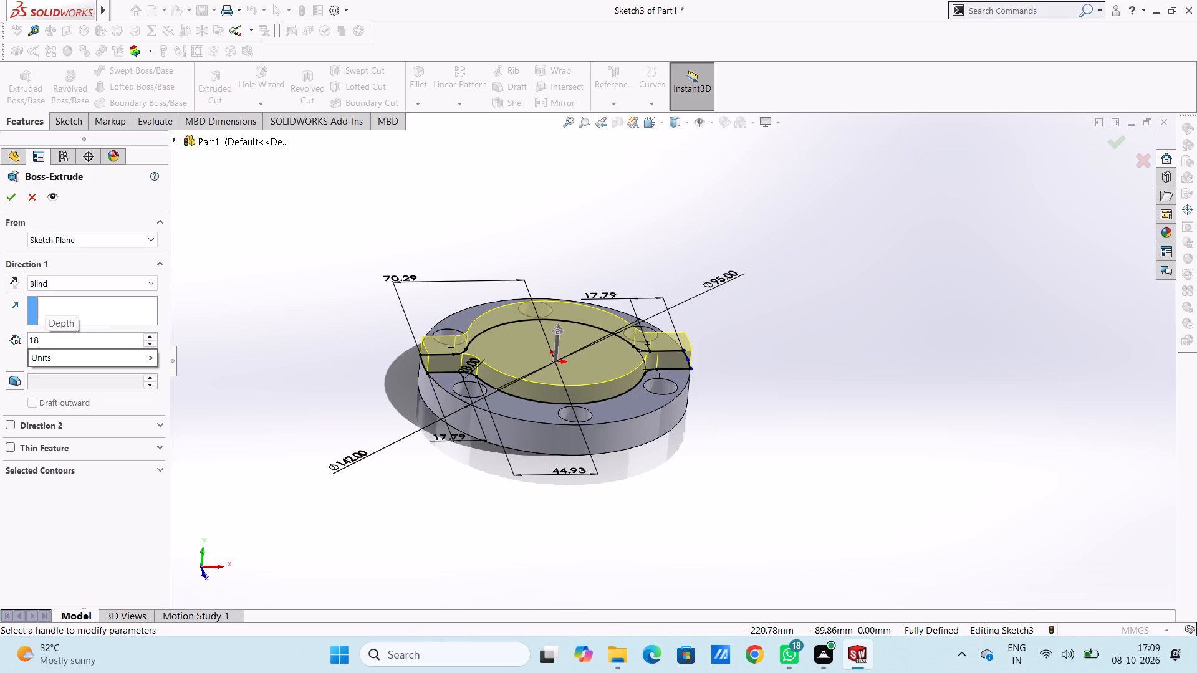
key(BackSpace)
key(BackSpace)
text(23)
key(Return)
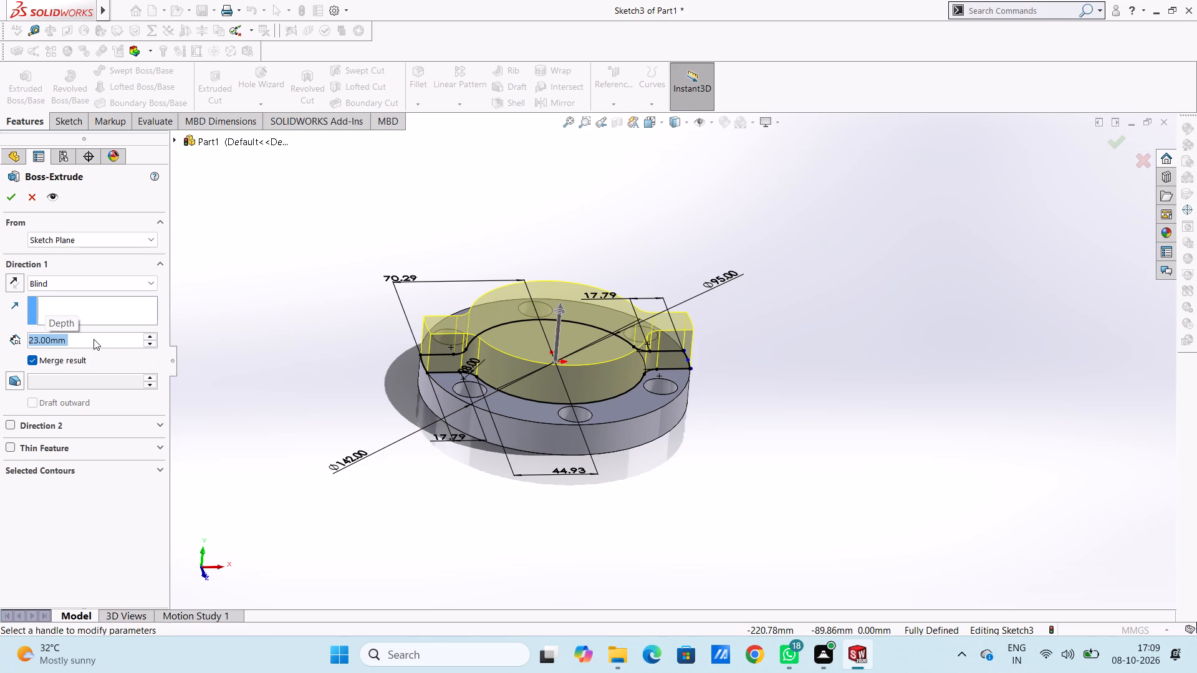
middle_drag(349, 547, 338, 432)
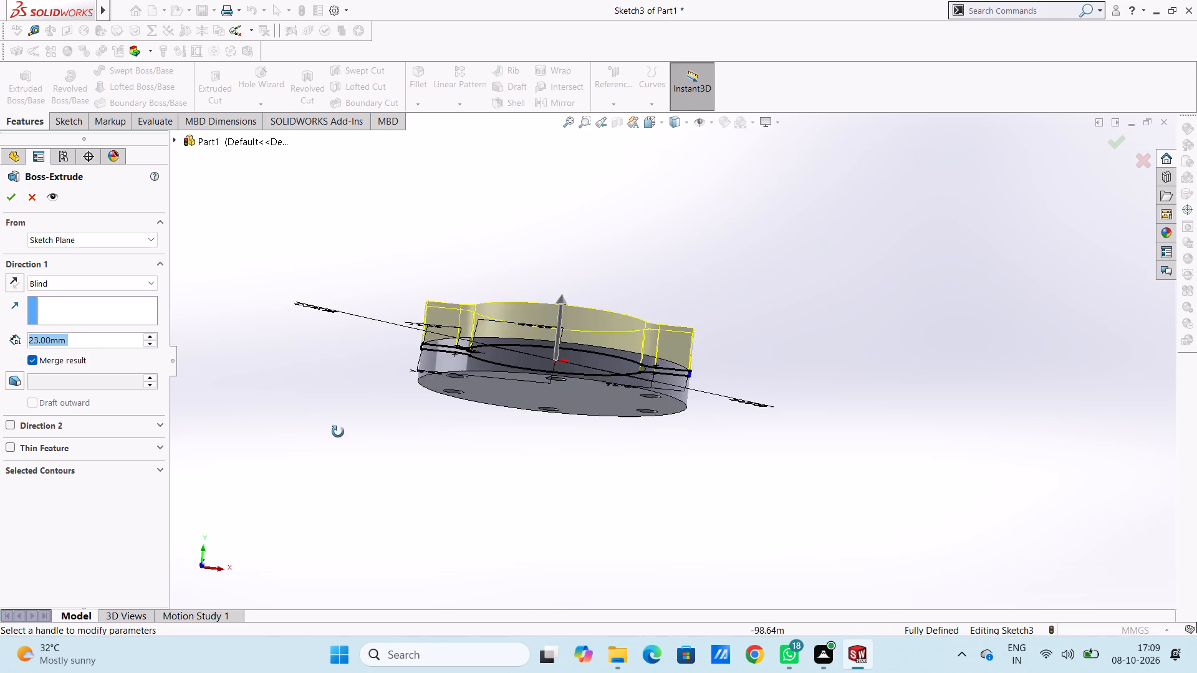
middle_drag(338, 432, 320, 439)
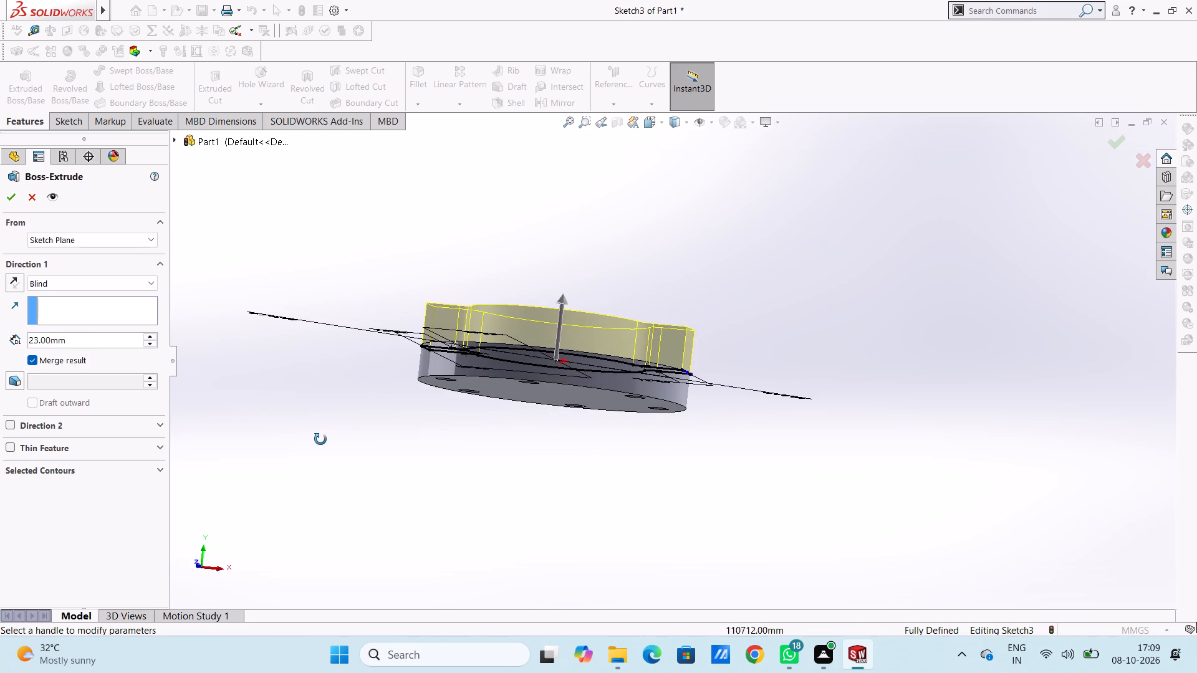
middle_drag(320, 439, 349, 496)
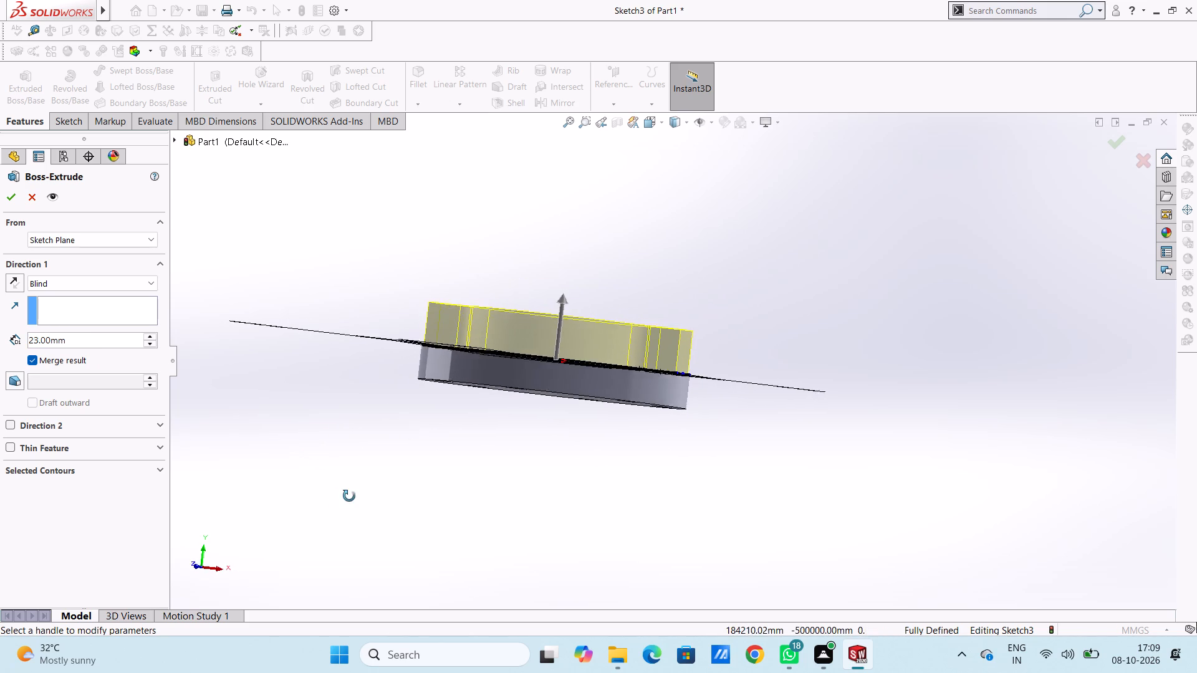
middle_drag(349, 496, 291, 531)
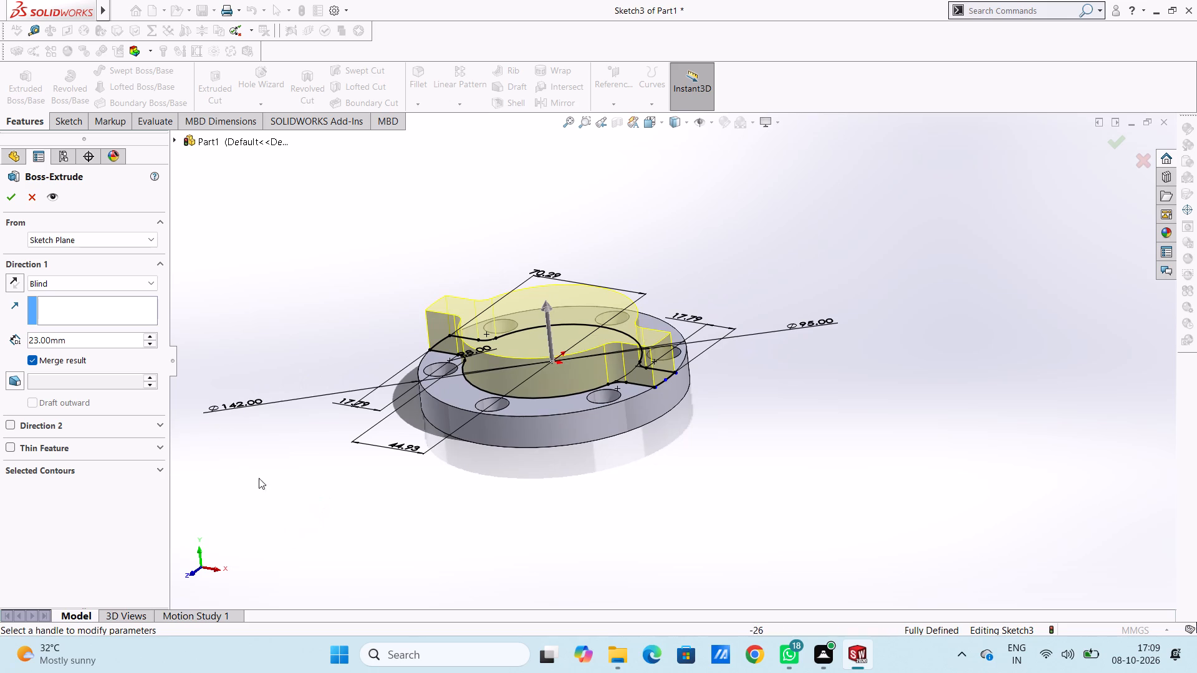
click(6, 198)
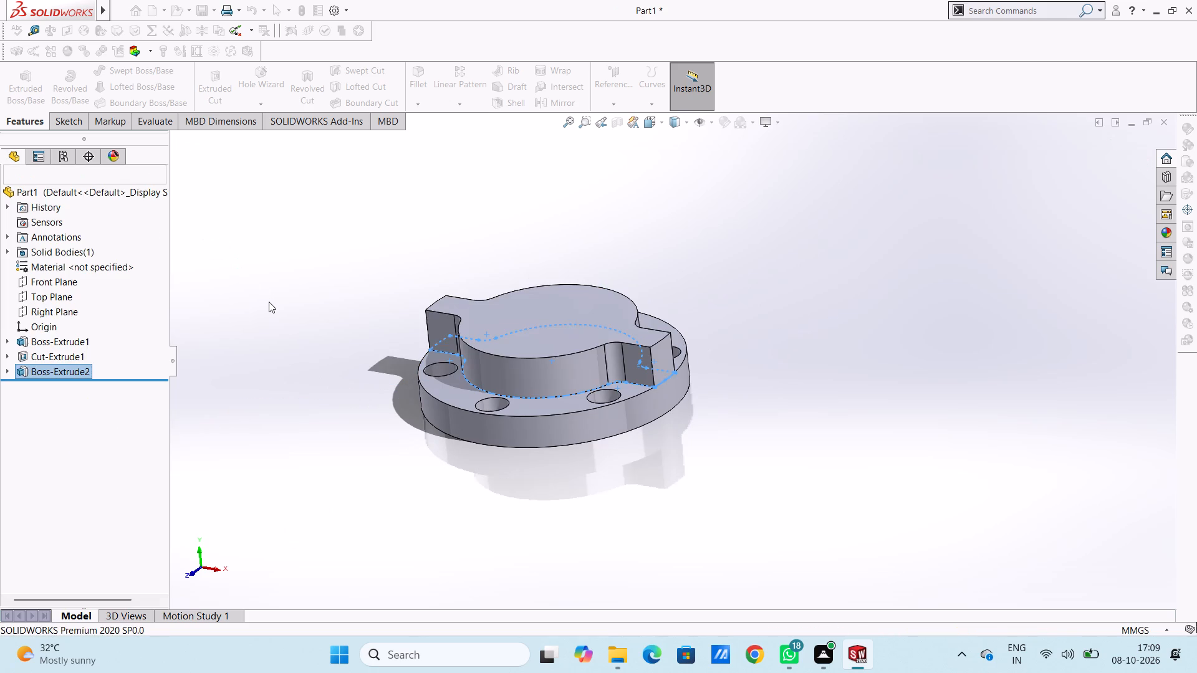
Examine the flange, its counterbored holes and the raised boss with side arms from several angles.
click(271, 305)
middle_drag(292, 323, 435, 437)
scroll(307, 327, down, 1)
scroll(435, 436, up, 1)
middle_drag(431, 421, 433, 438)
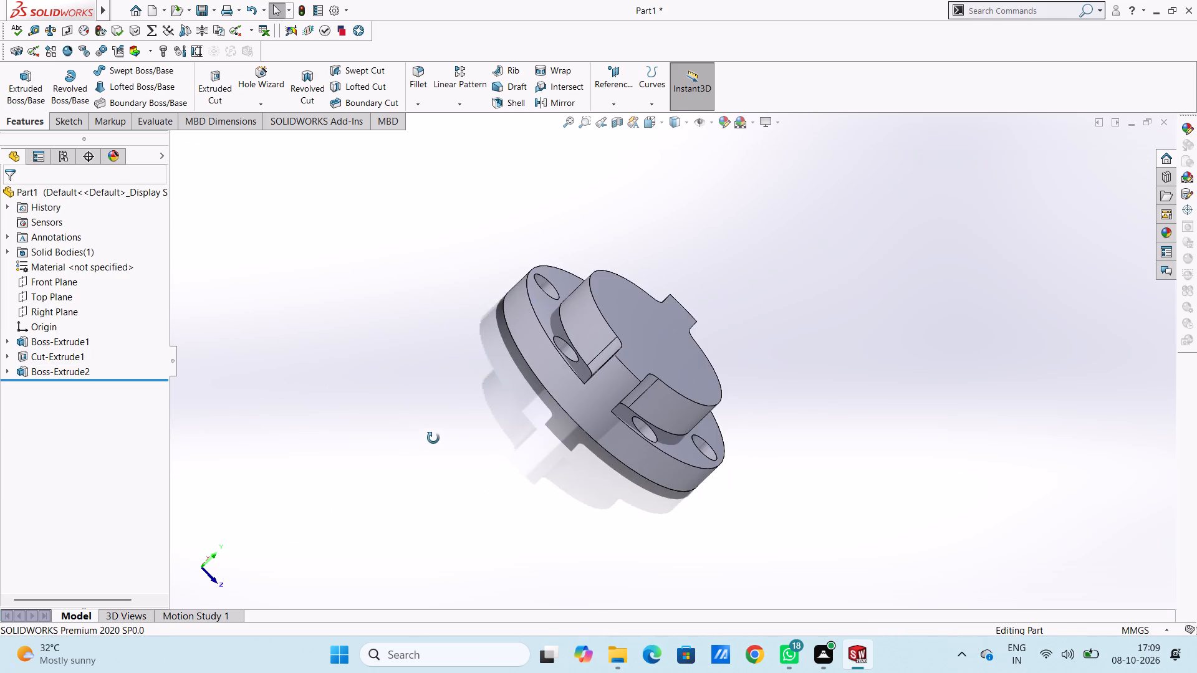
middle_drag(433, 438, 277, 395)
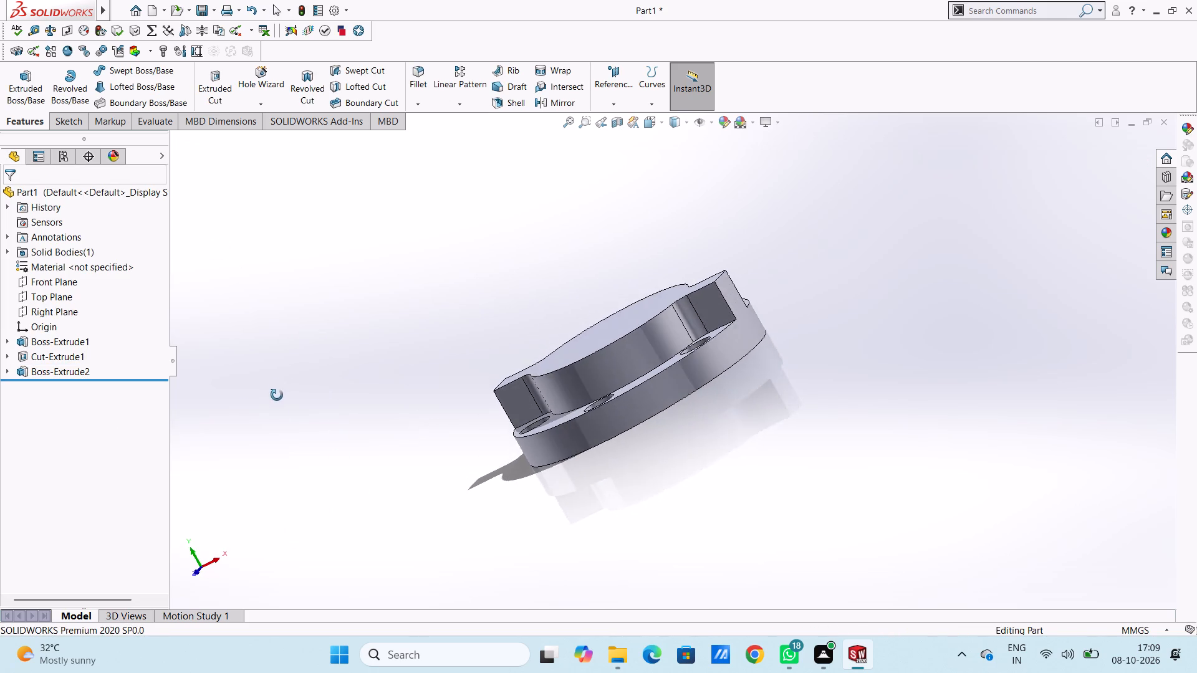
middle_drag(277, 395, 392, 475)
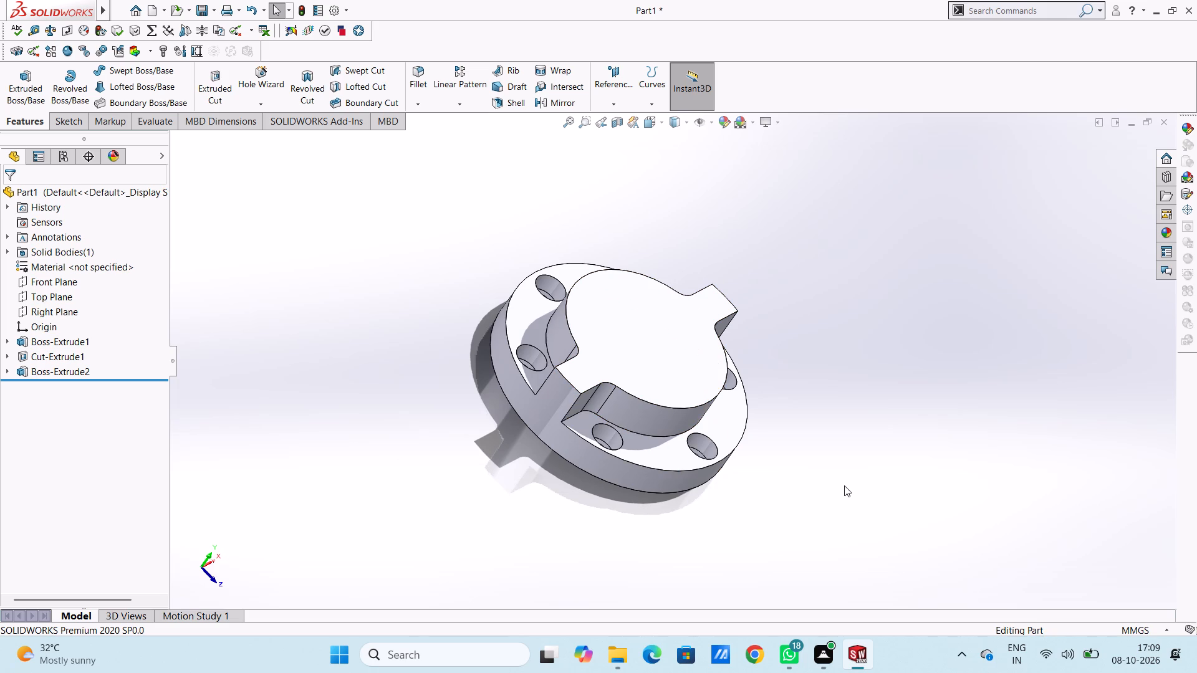
middle_drag(842, 486, 784, 469)
scroll(786, 467, up, 1)
scroll(792, 538, down, 1)
middle_drag(794, 523, 825, 484)
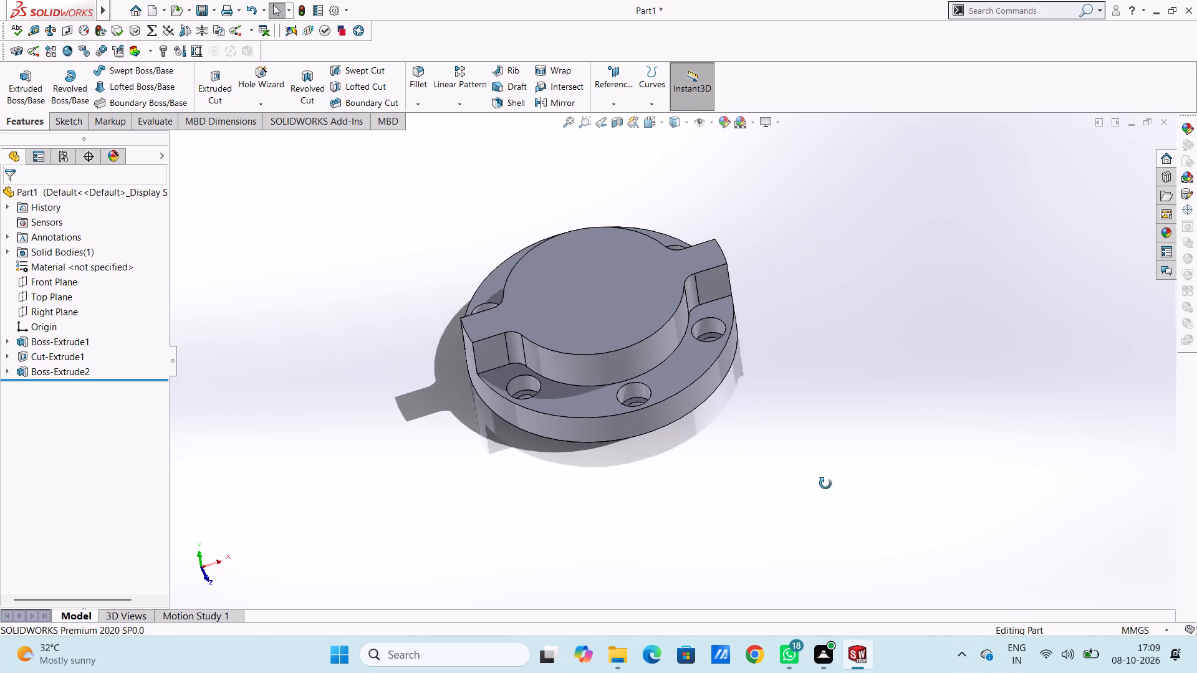
middle_drag(825, 484, 770, 469)
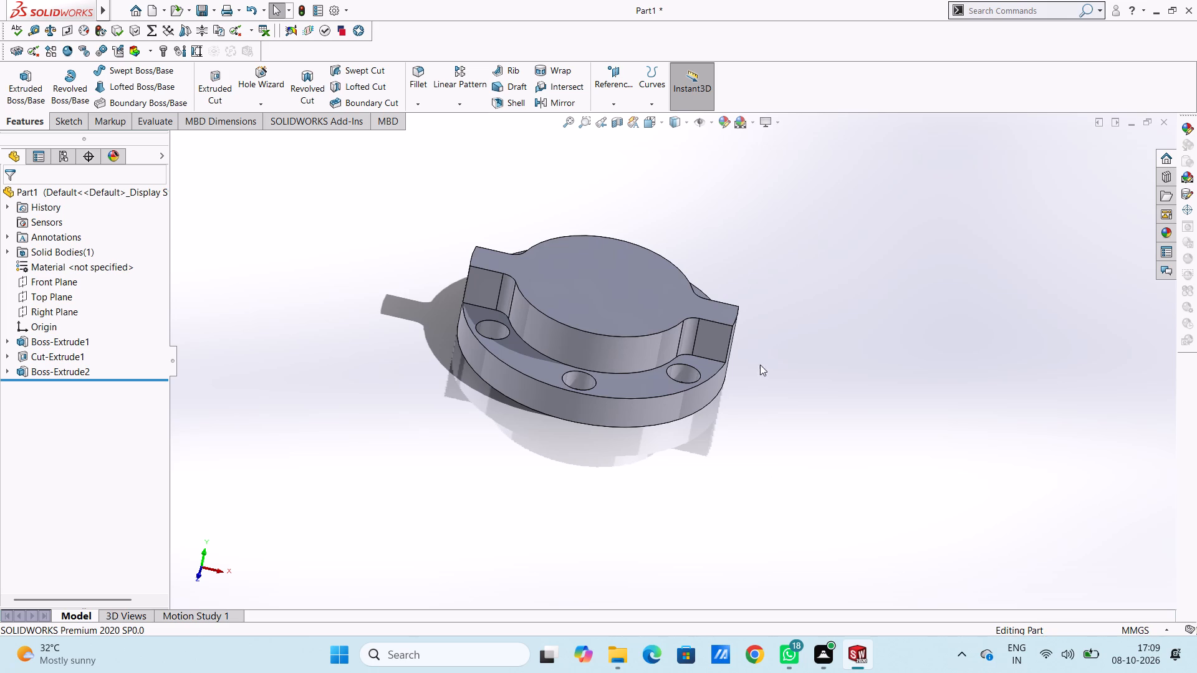
scroll(729, 323, up, 1)
middle_drag(741, 398, 824, 489)
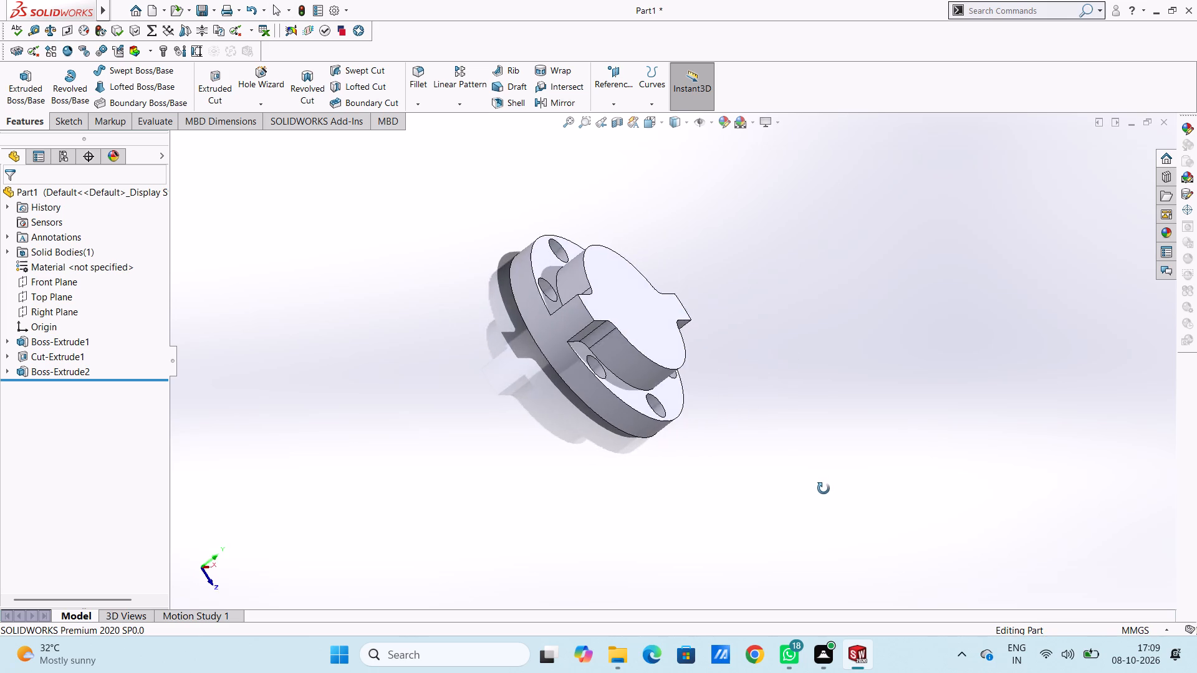
middle_drag(824, 489, 709, 364)
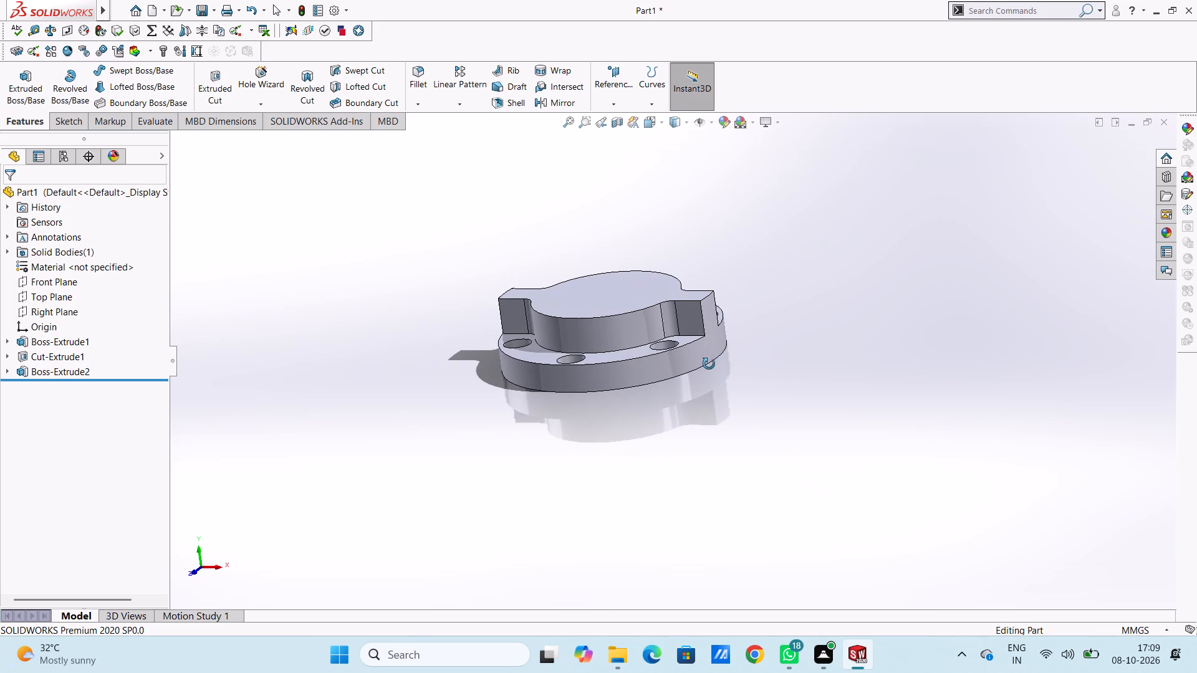
middle_drag(709, 364, 751, 465)
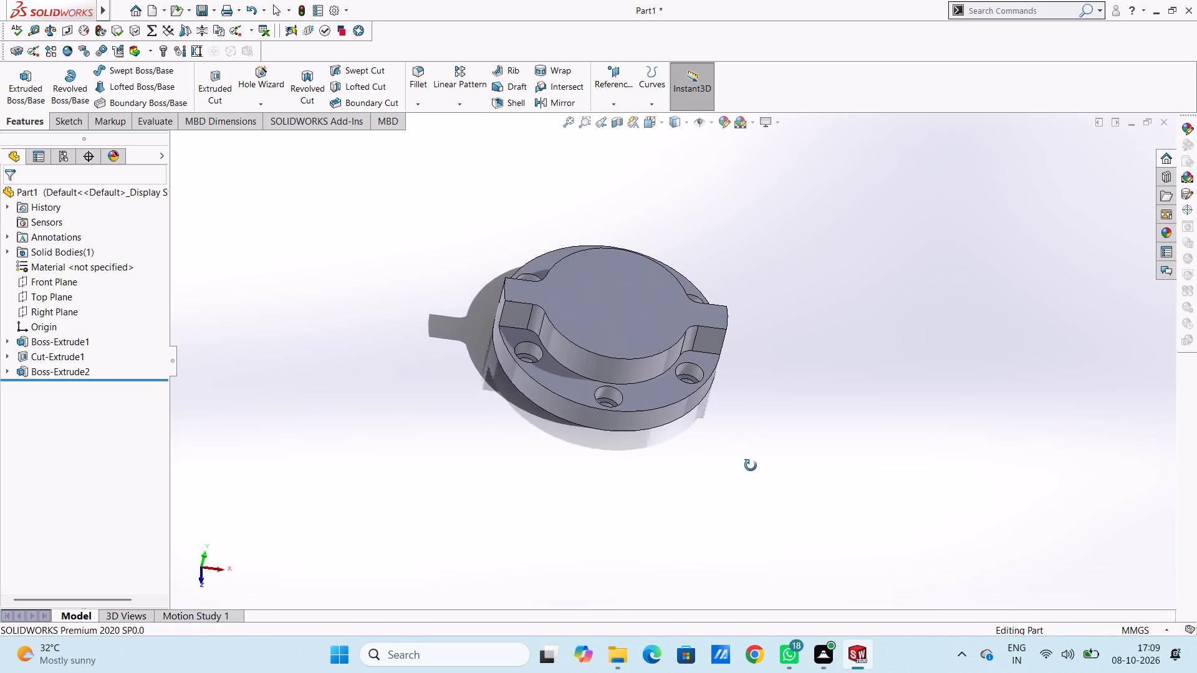
middle_drag(751, 465, 761, 490)
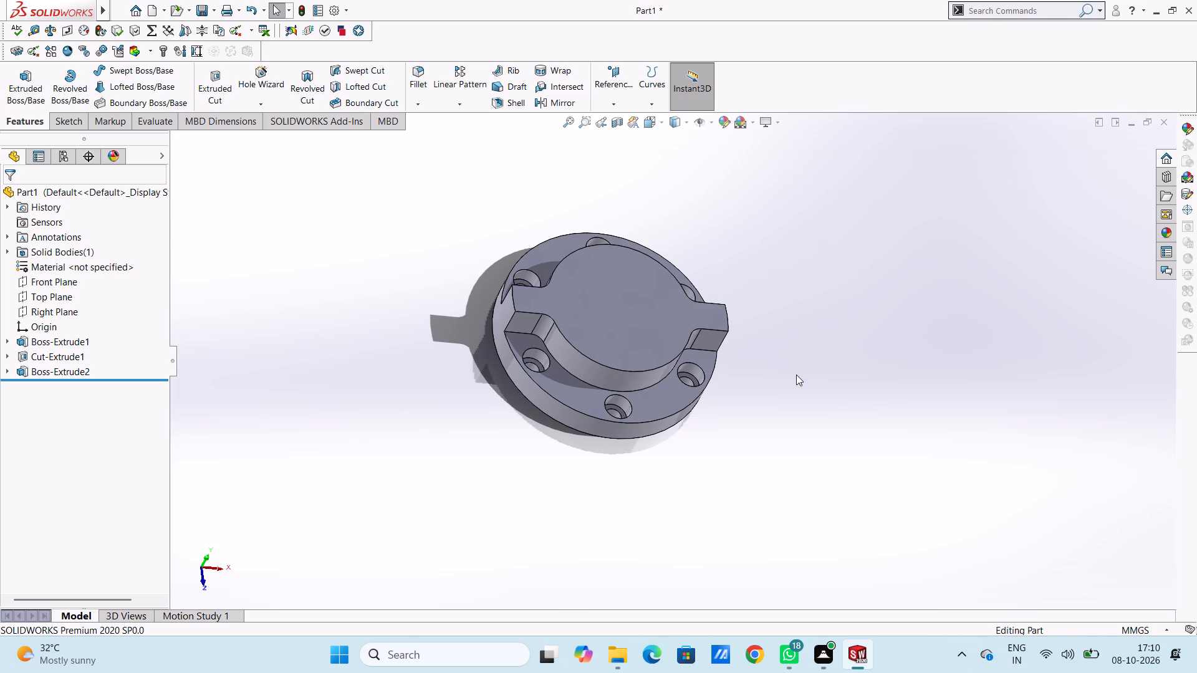
On the boss's top face, sketch two concentric circles of about 13.4 and 6.4 mm radius, centred about 35 mm directly above the origin.
key(ctrl+5)
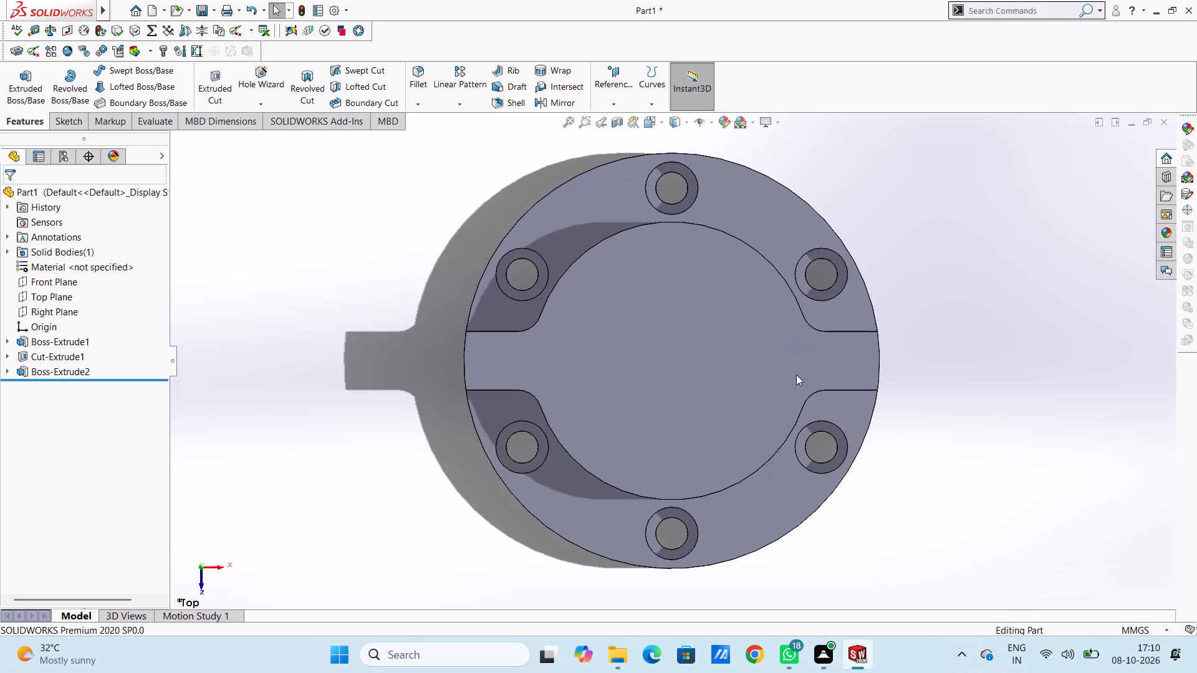
scroll(796, 374, up, 2)
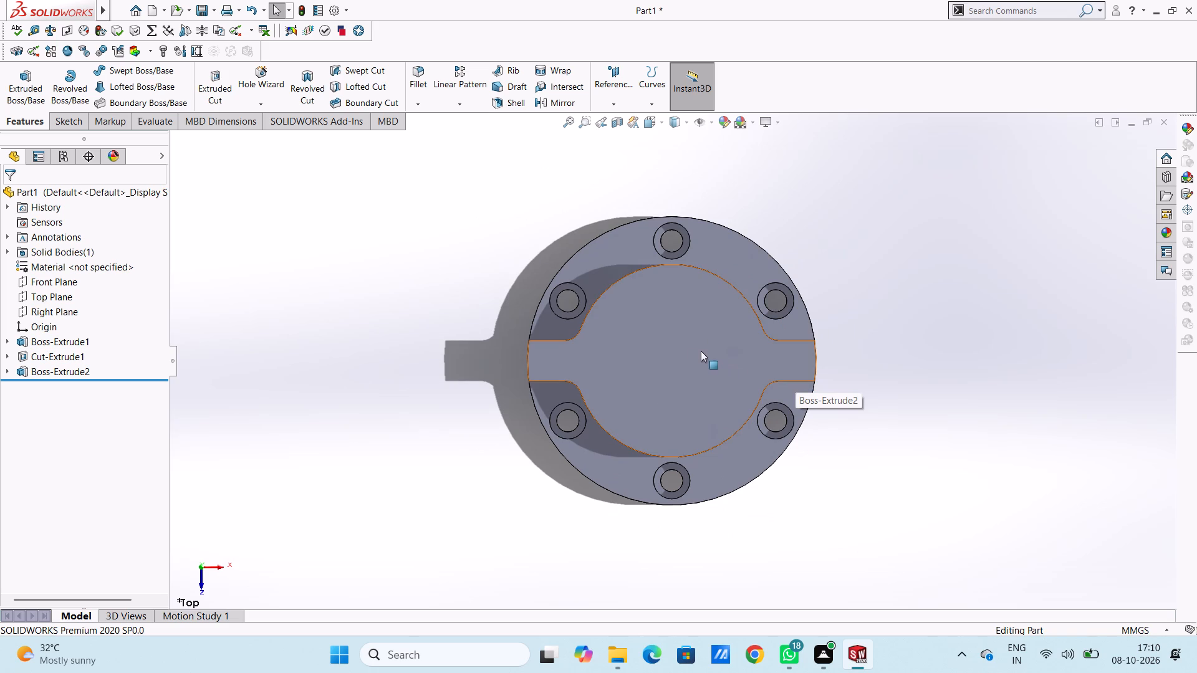
click(684, 362)
click(739, 331)
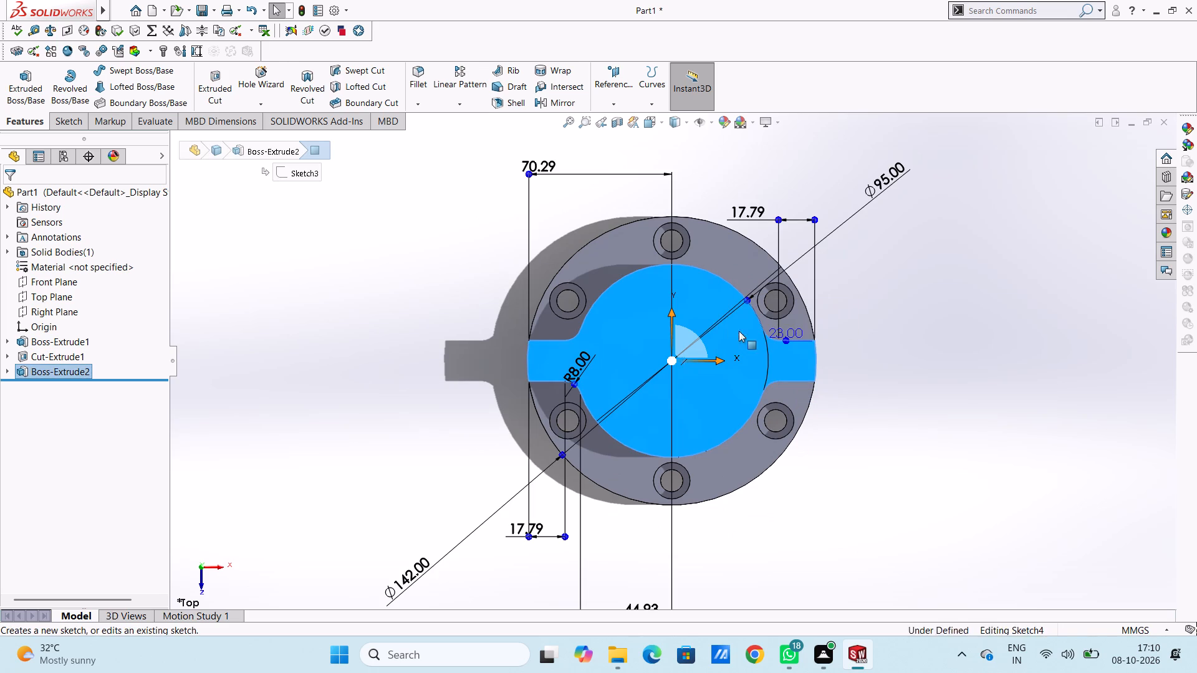
click(392, 347)
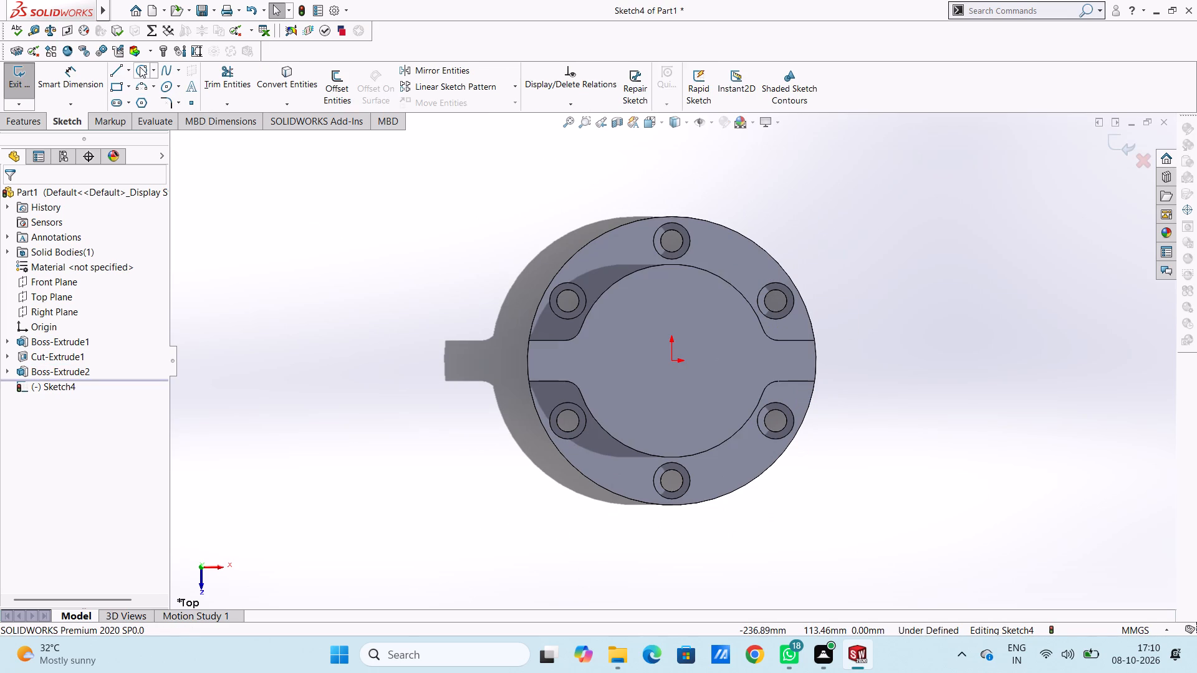
drag(140, 67, 153, 80)
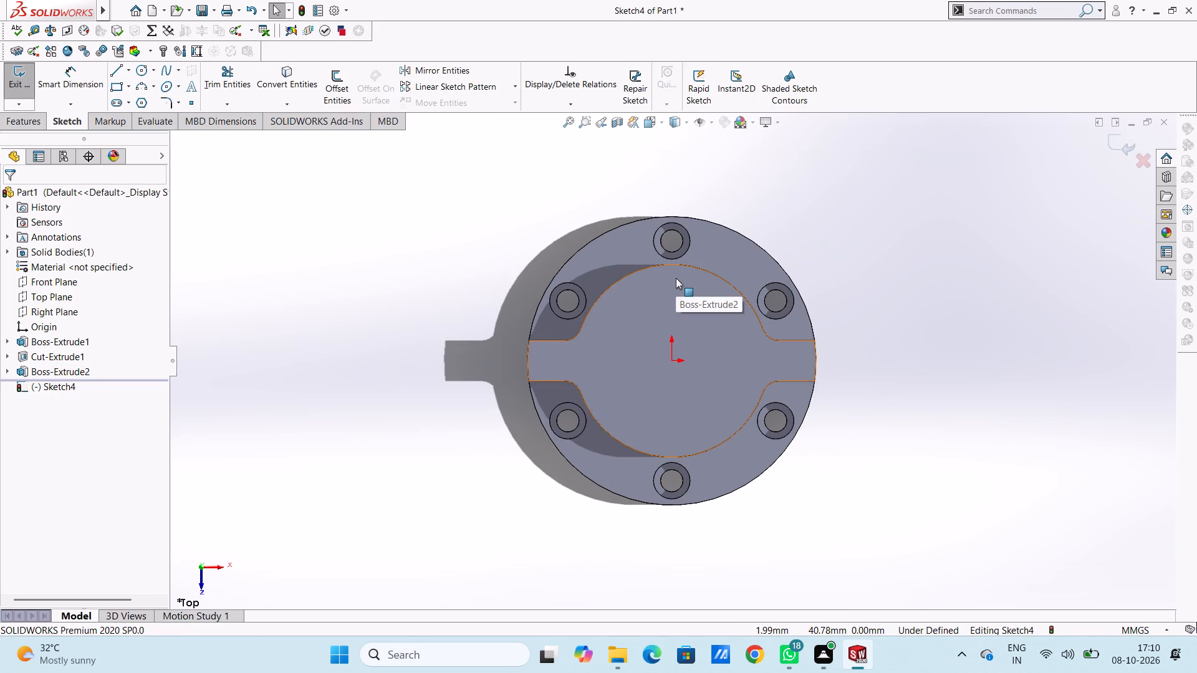
click(143, 69)
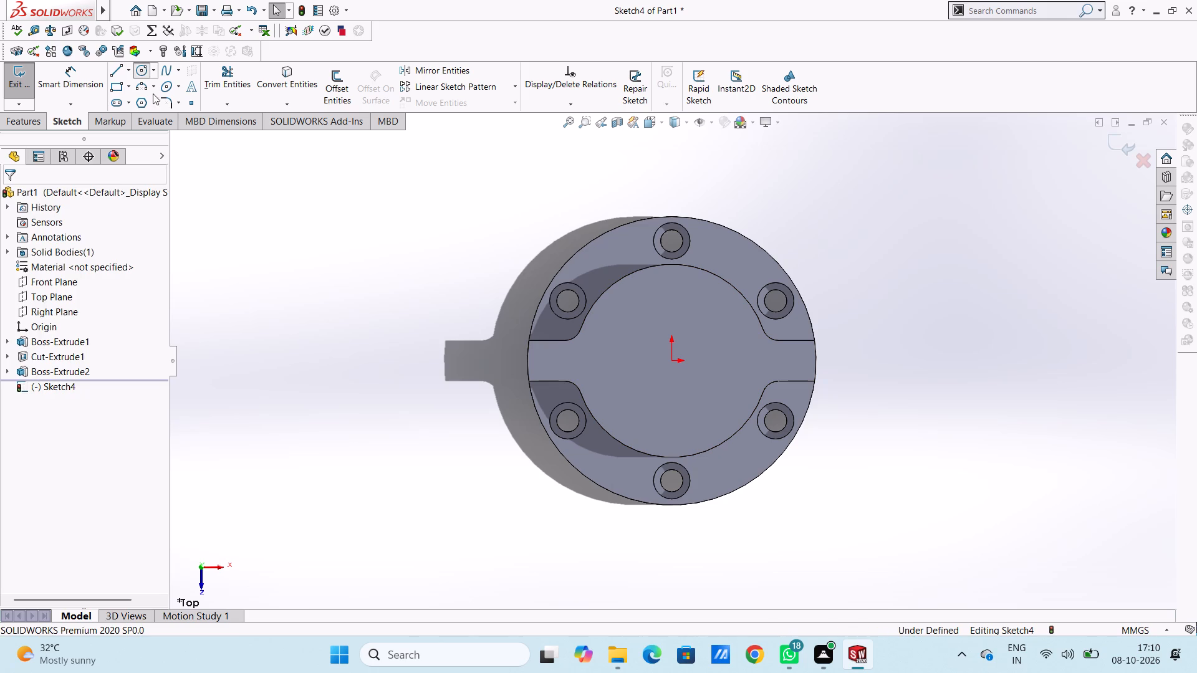
click(671, 290)
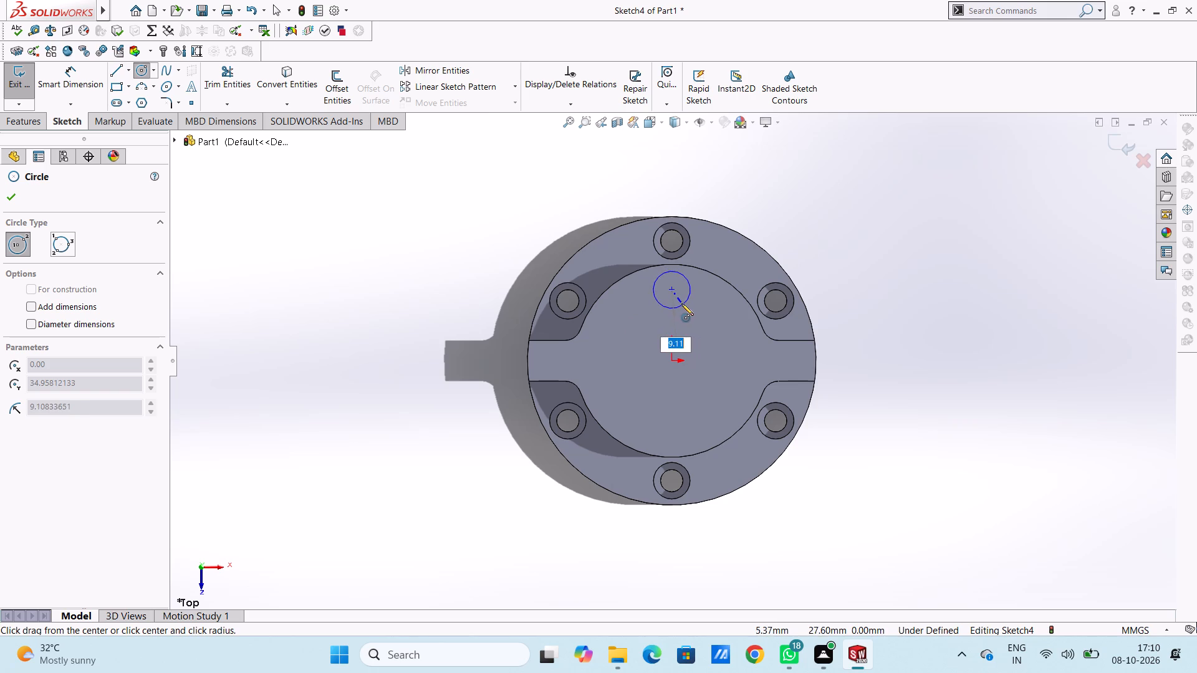
click(686, 313)
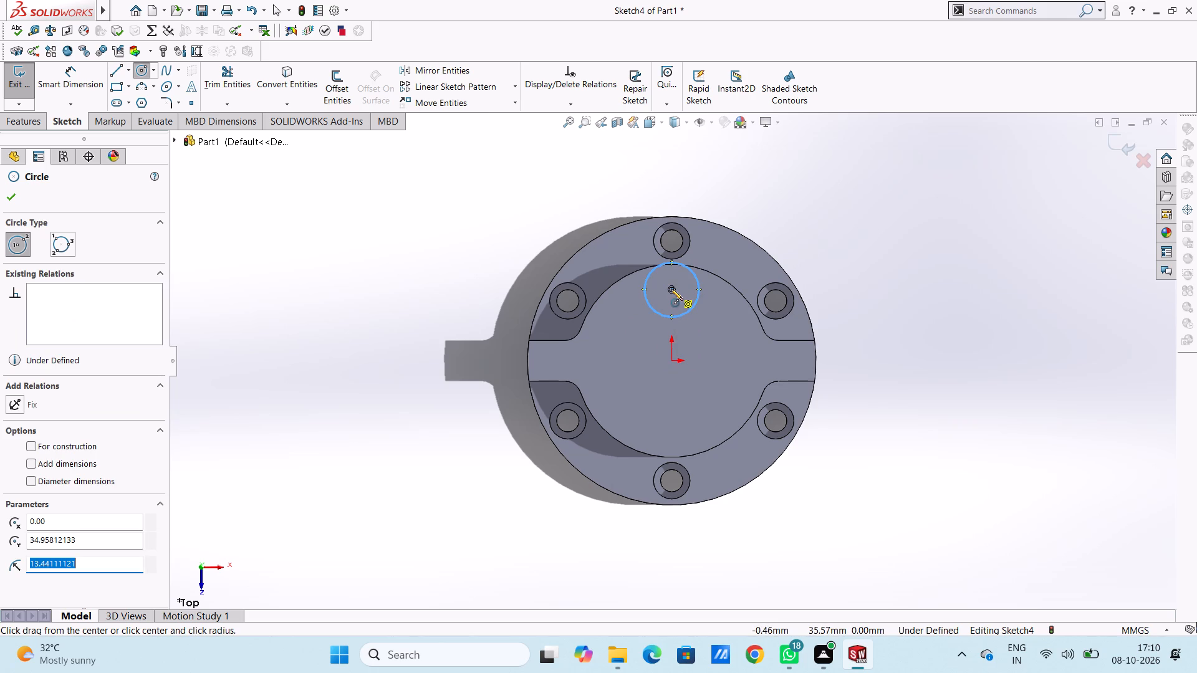
click(671, 289)
click(675, 303)
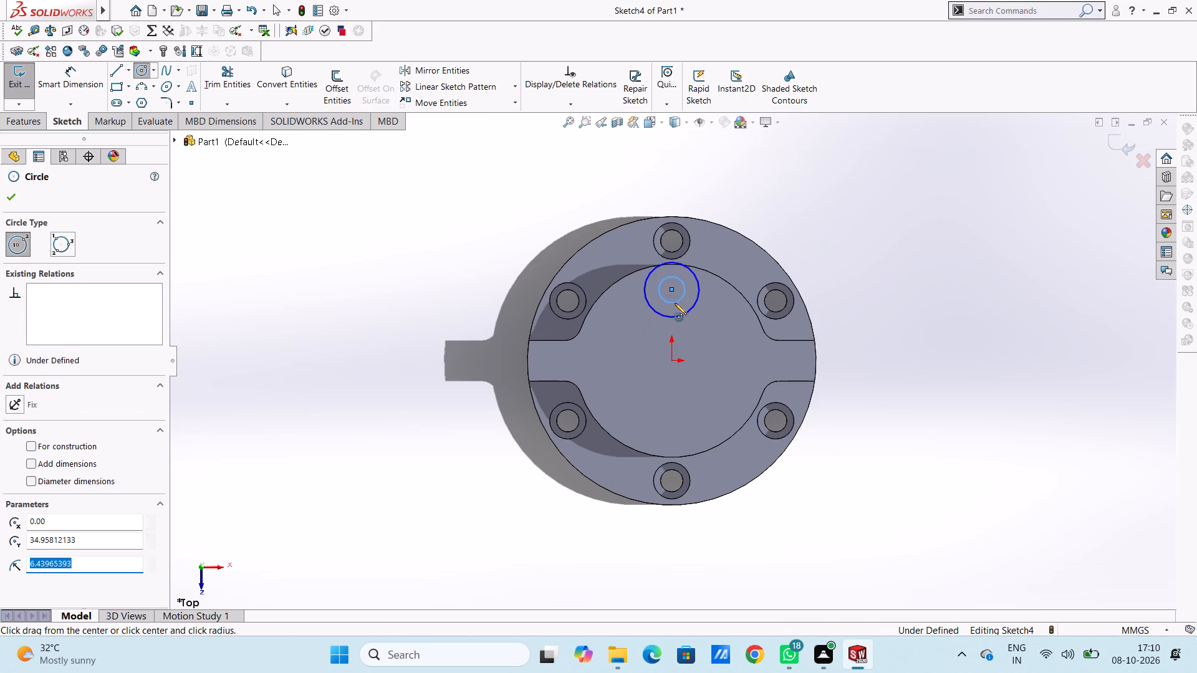
Sketch two concentric circles of about 13.7 and 6.7 mm radius, centred about 24.5 mm directly below the origin.
click(671, 411)
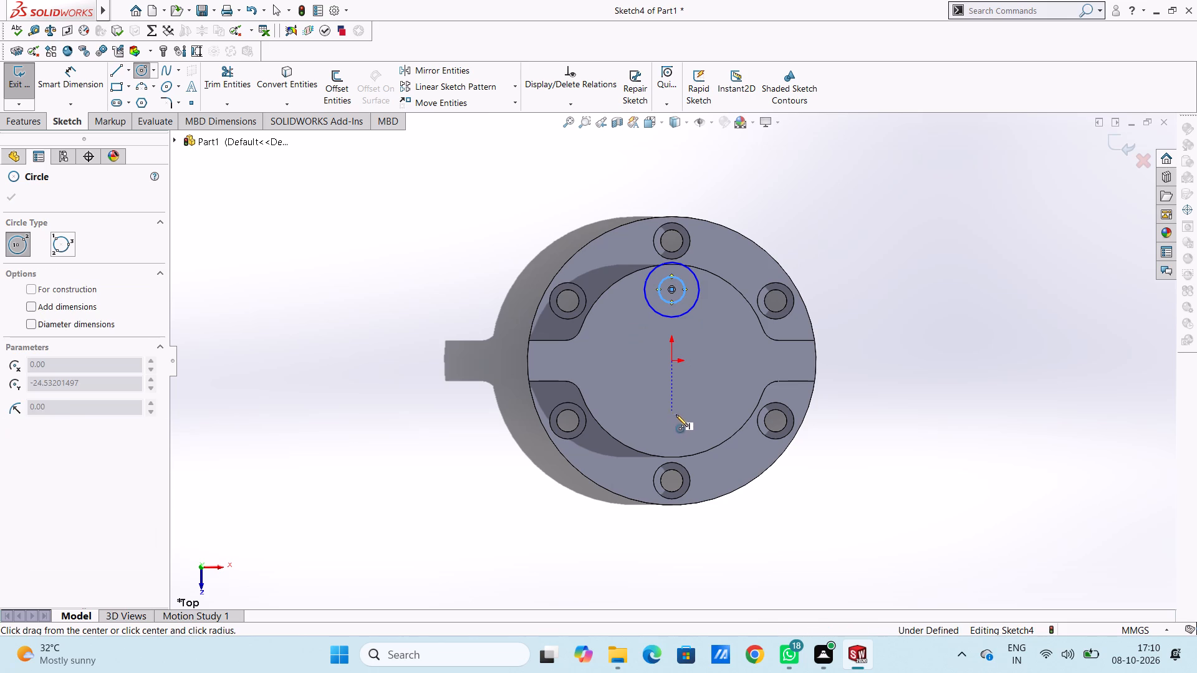
click(685, 435)
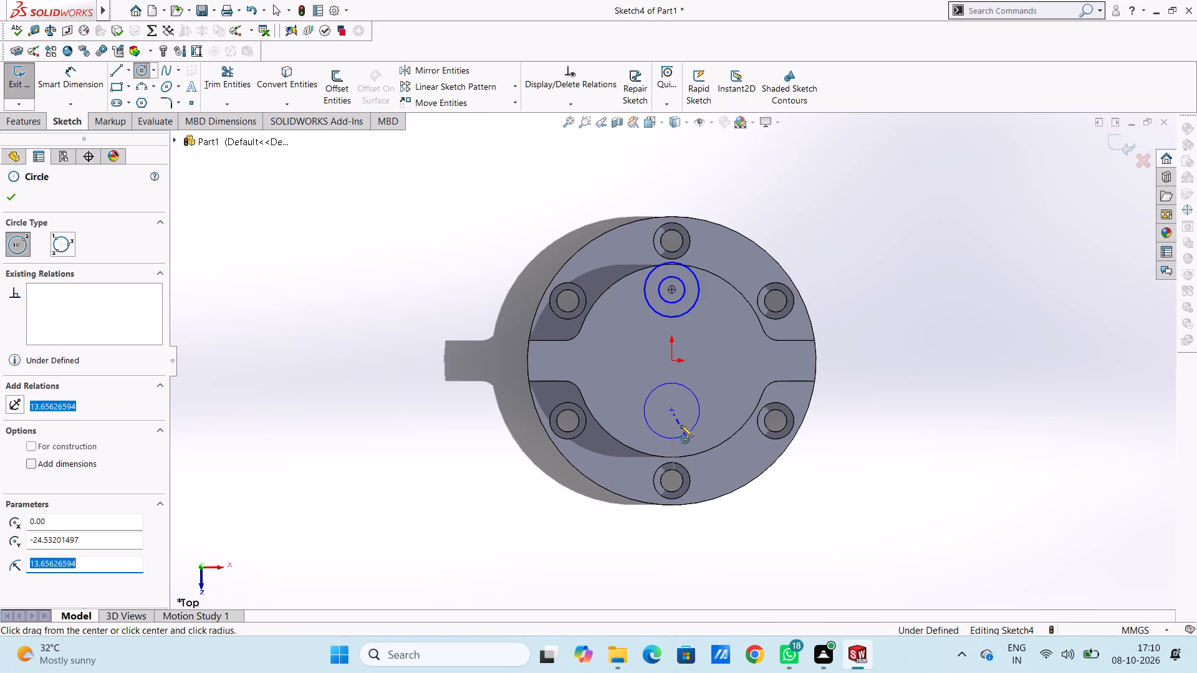
click(671, 409)
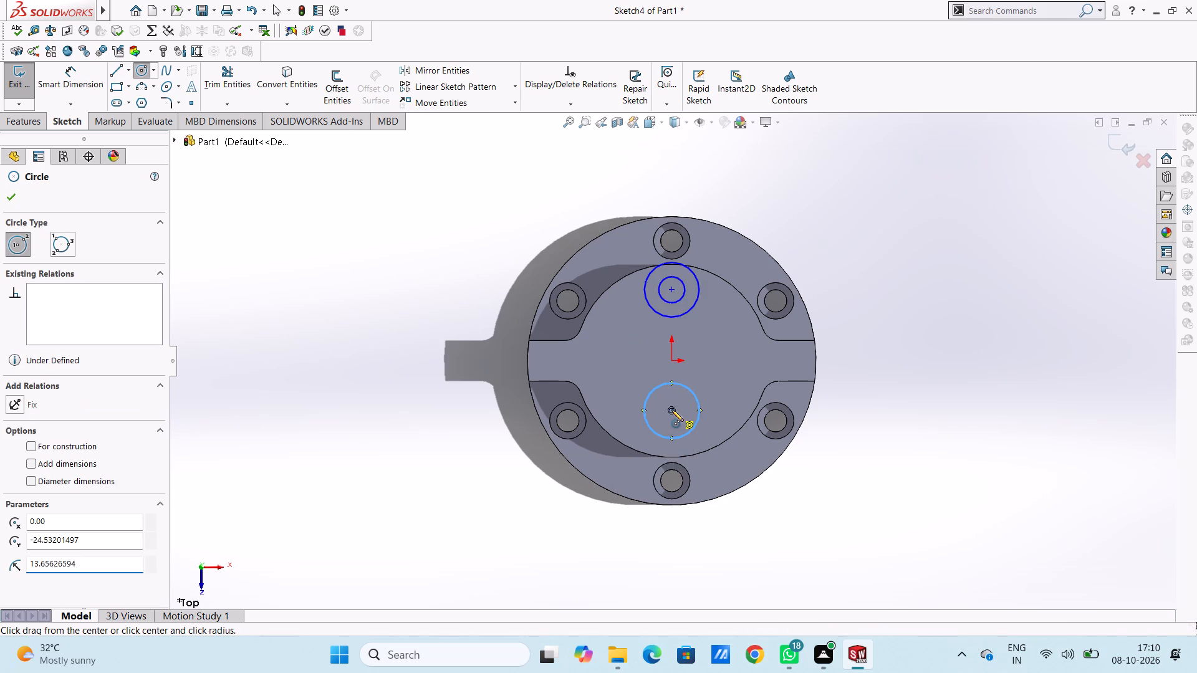
click(677, 423)
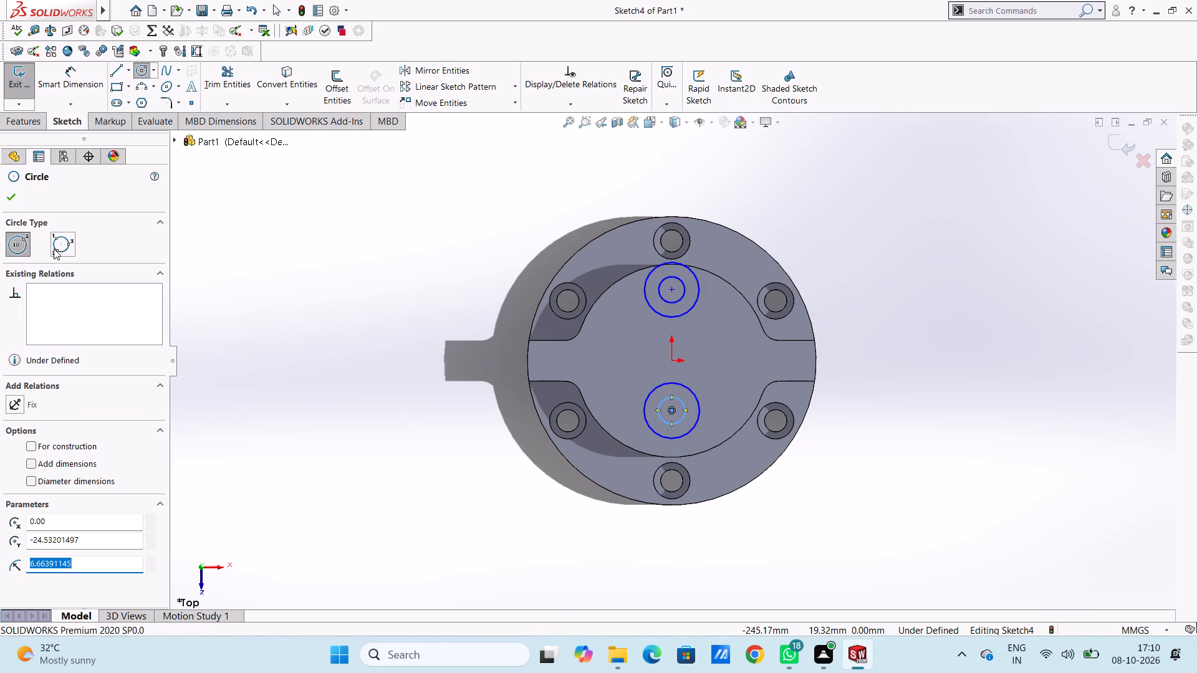
click(18, 200)
Dimension the lower concentric circles with a 22 mm outer diameter and a 10 mm inner diameter.
click(70, 77)
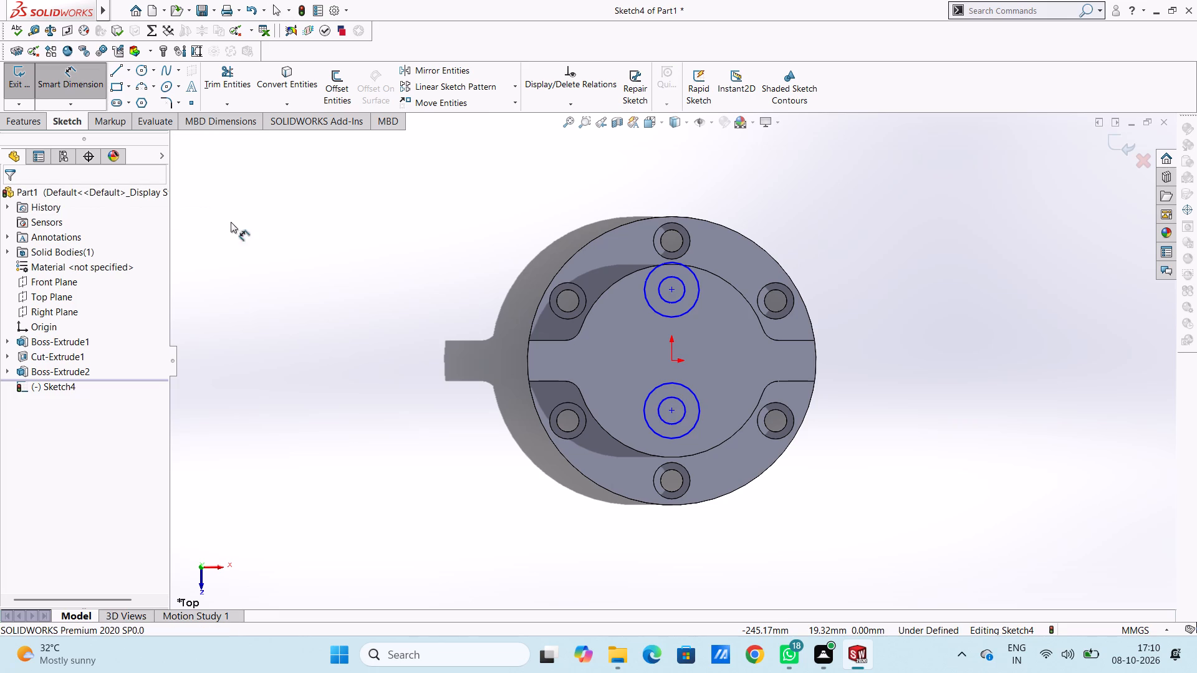
click(691, 434)
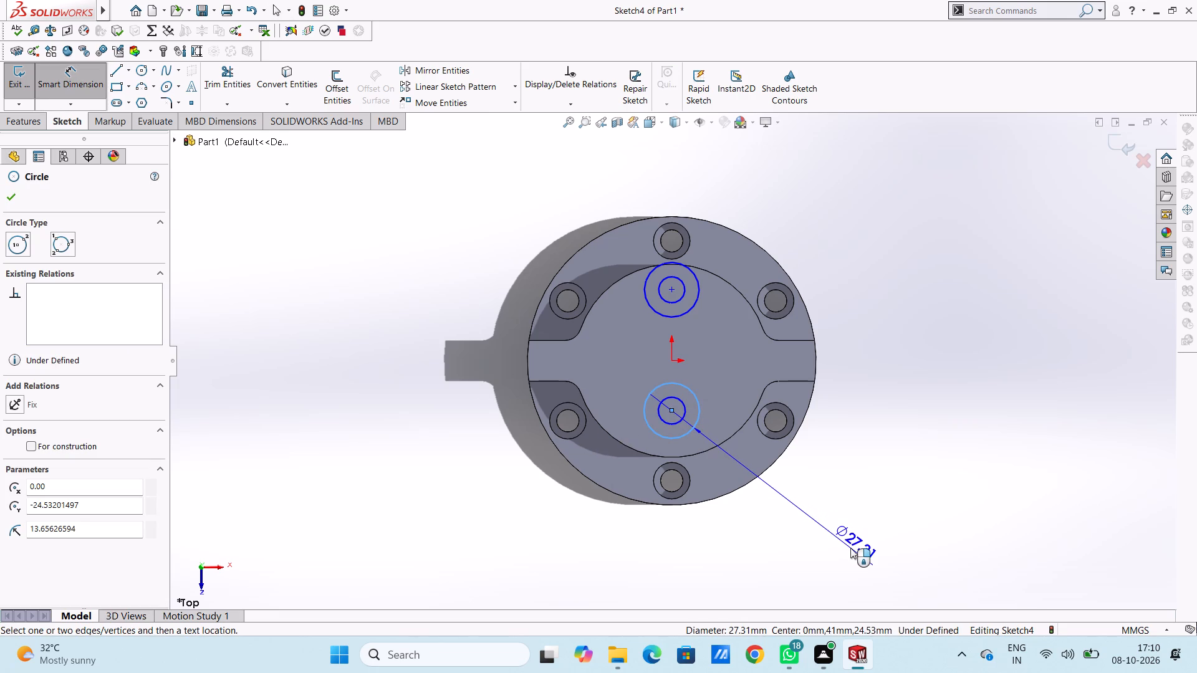
click(850, 548)
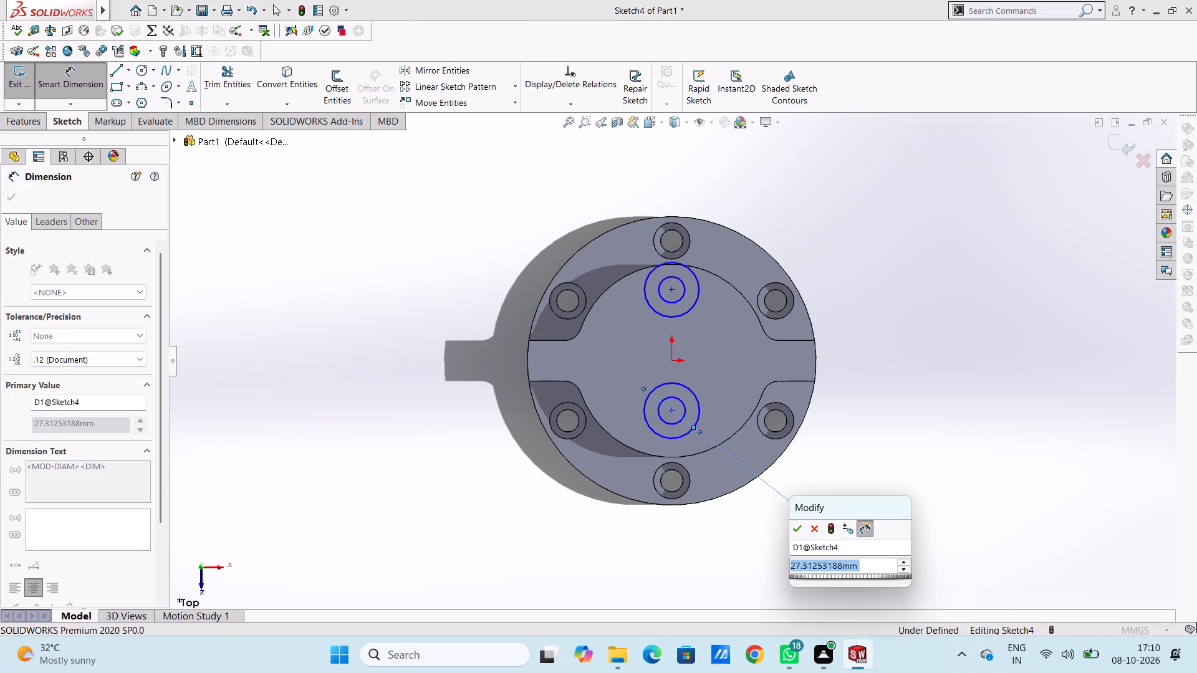
text(22)
key(Return)
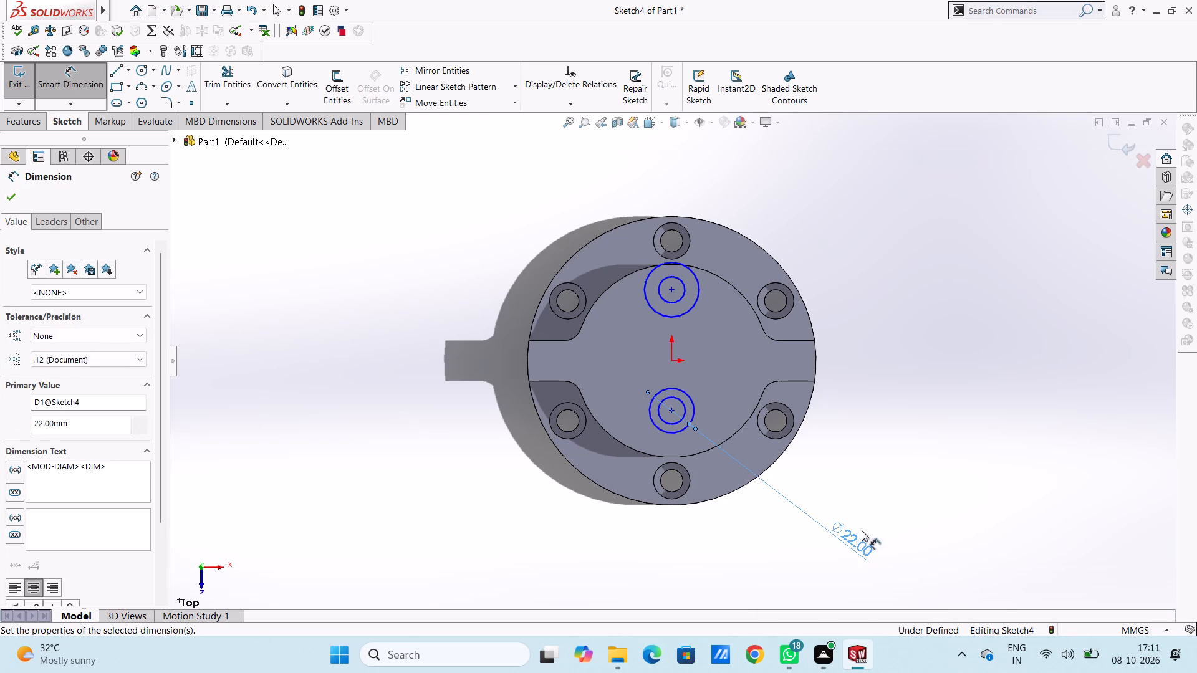
click(905, 434)
click(673, 422)
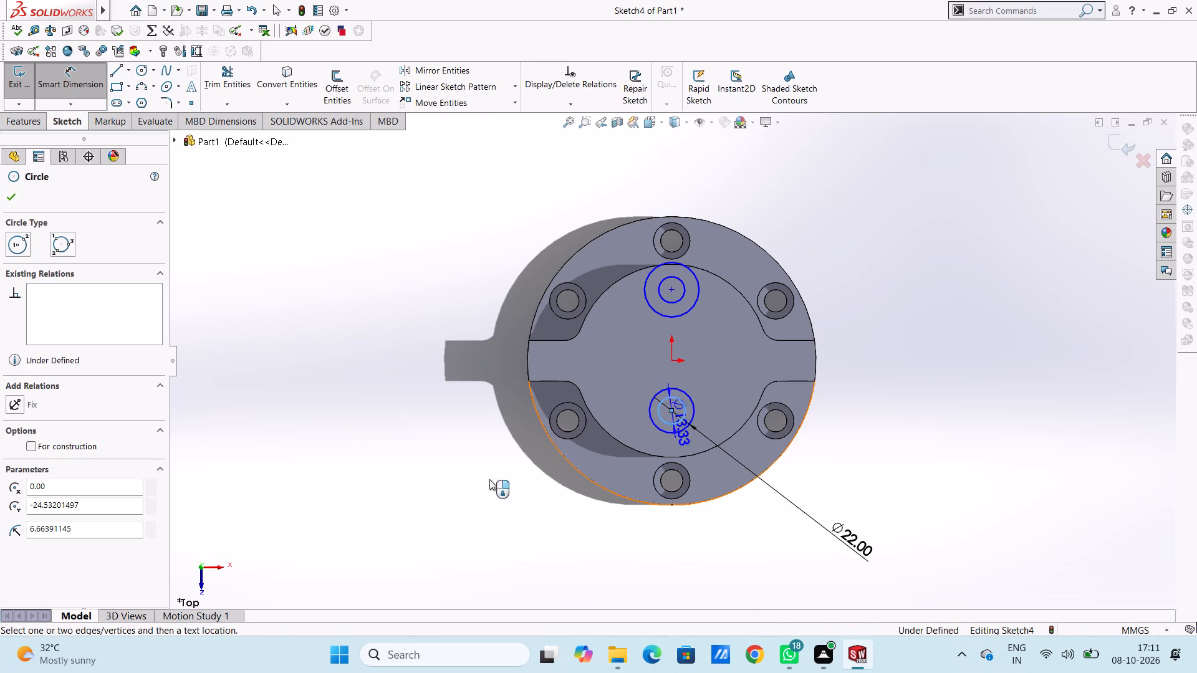
click(383, 522)
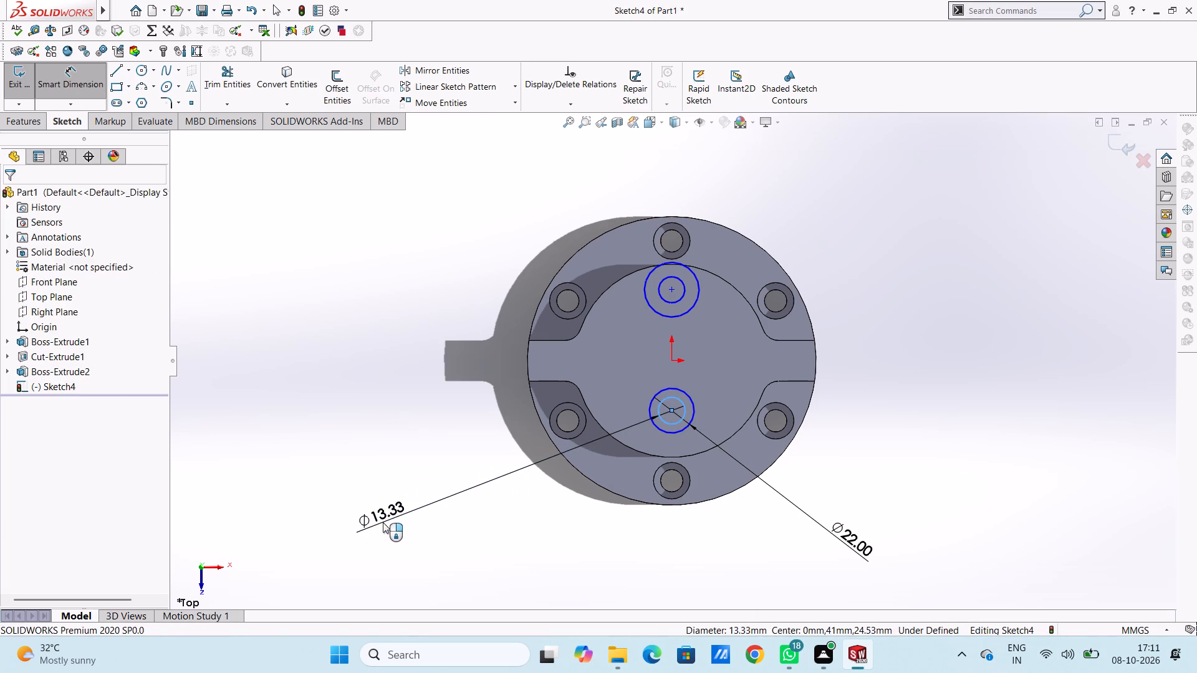
text(10)
key(Return)
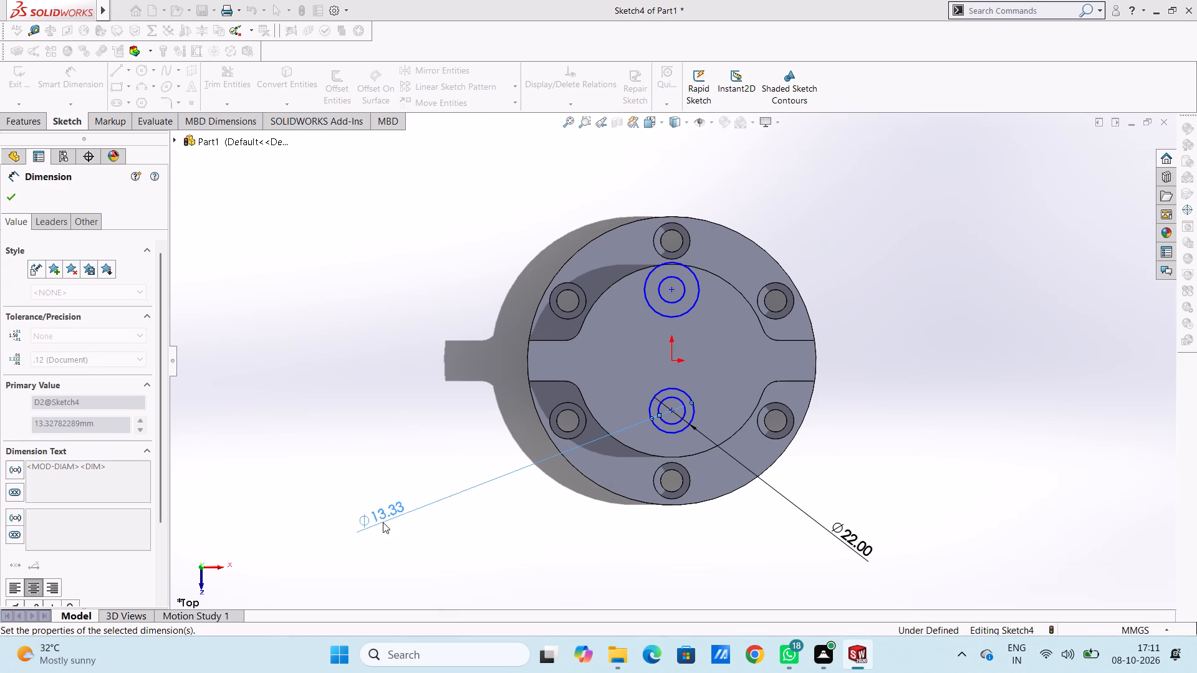
click(370, 458)
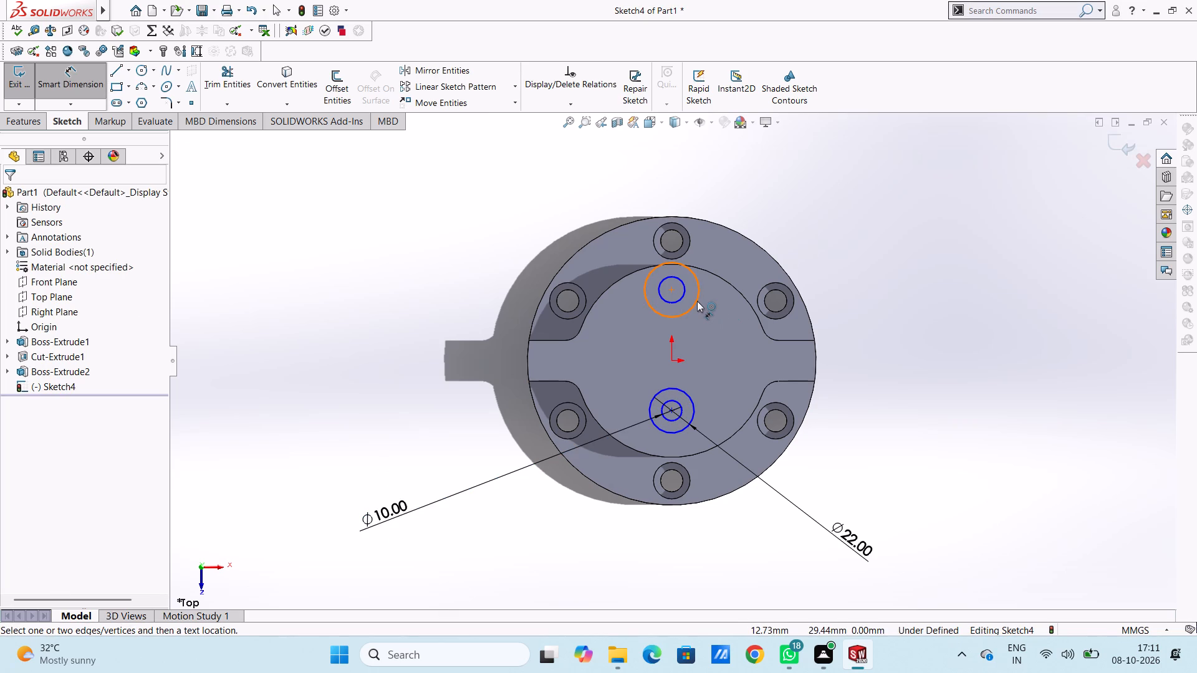
Dimension the upper concentric circles with a 22 mm outer diameter and a 10 mm inner diameter.
click(697, 301)
click(976, 198)
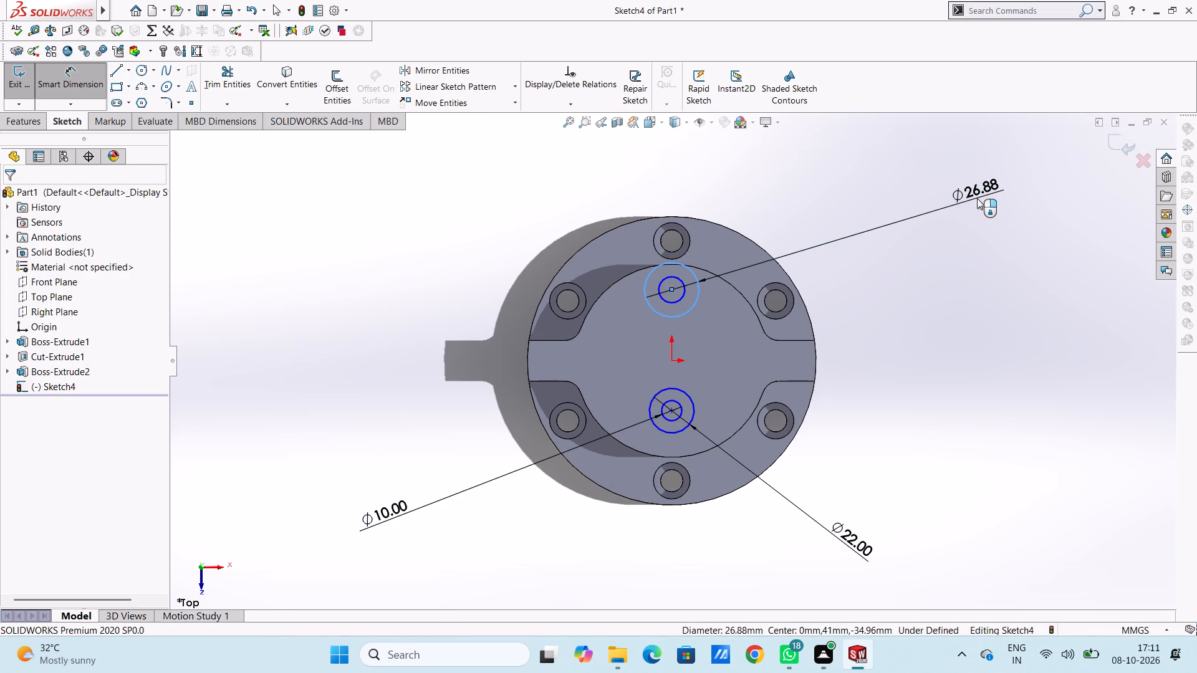
text(22)
key(Return)
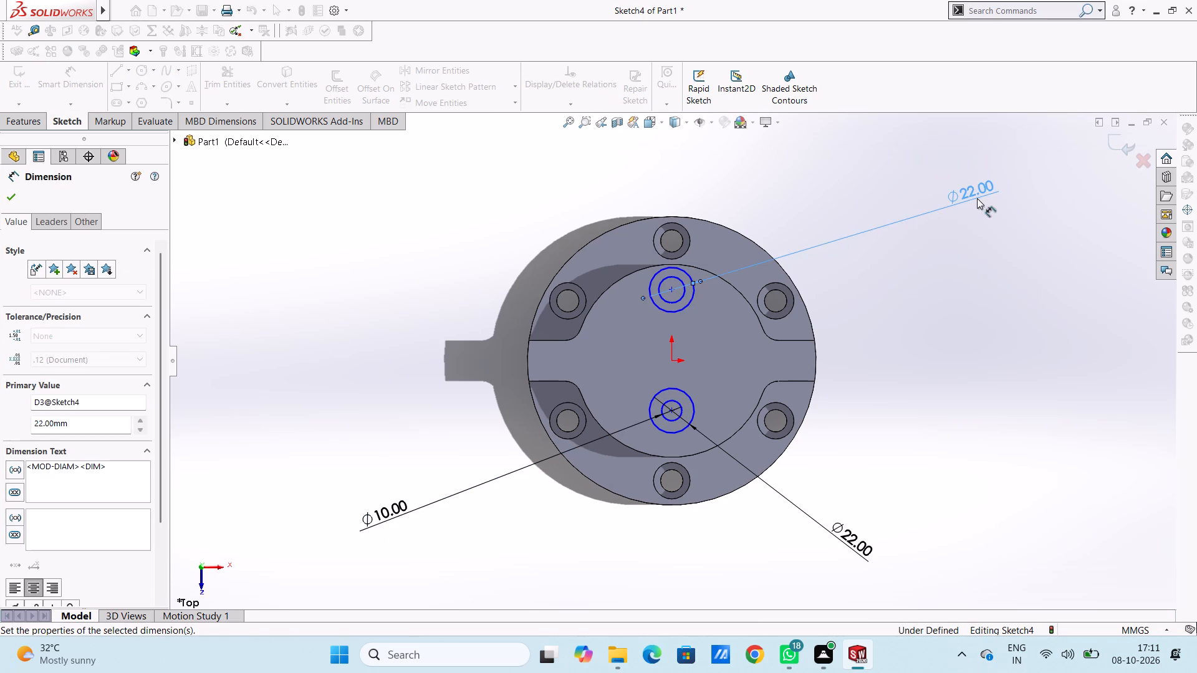
click(961, 328)
click(671, 305)
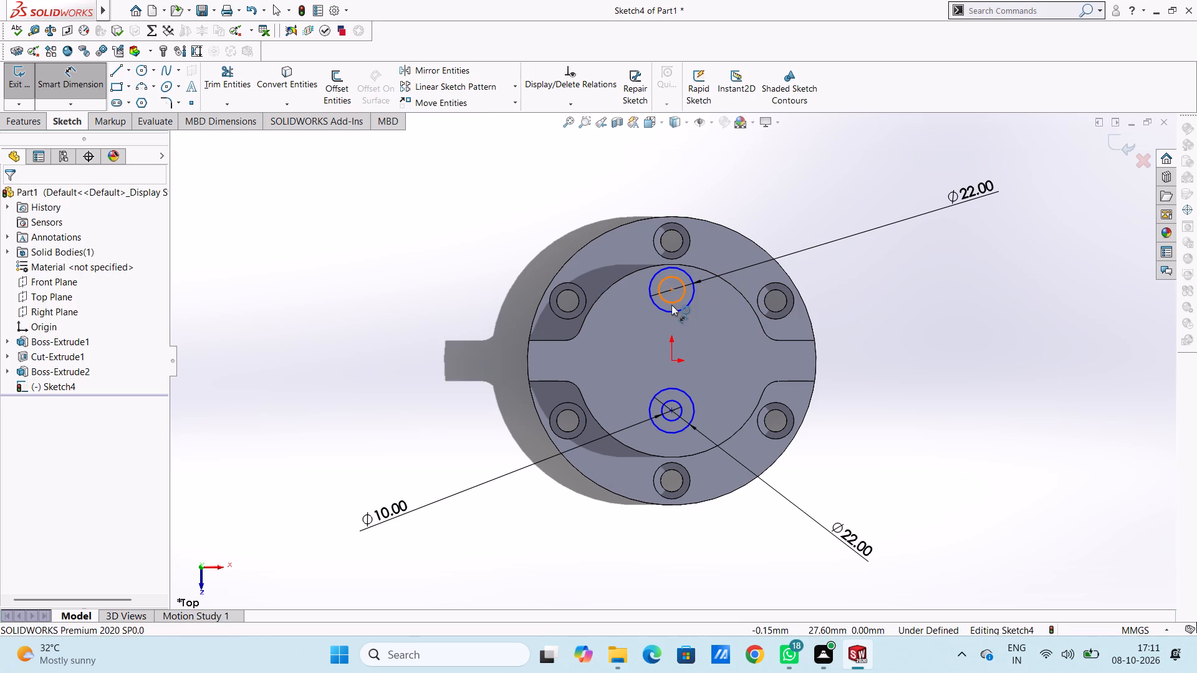
click(483, 207)
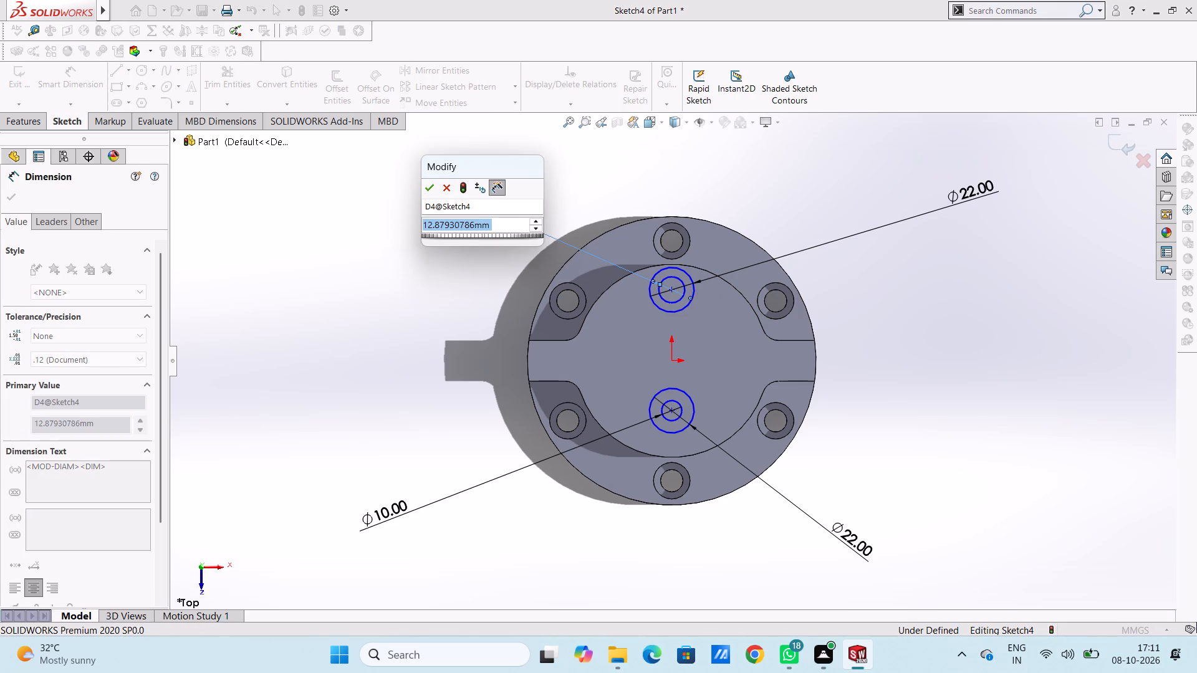
text(10)
key(Return)
click(388, 286)
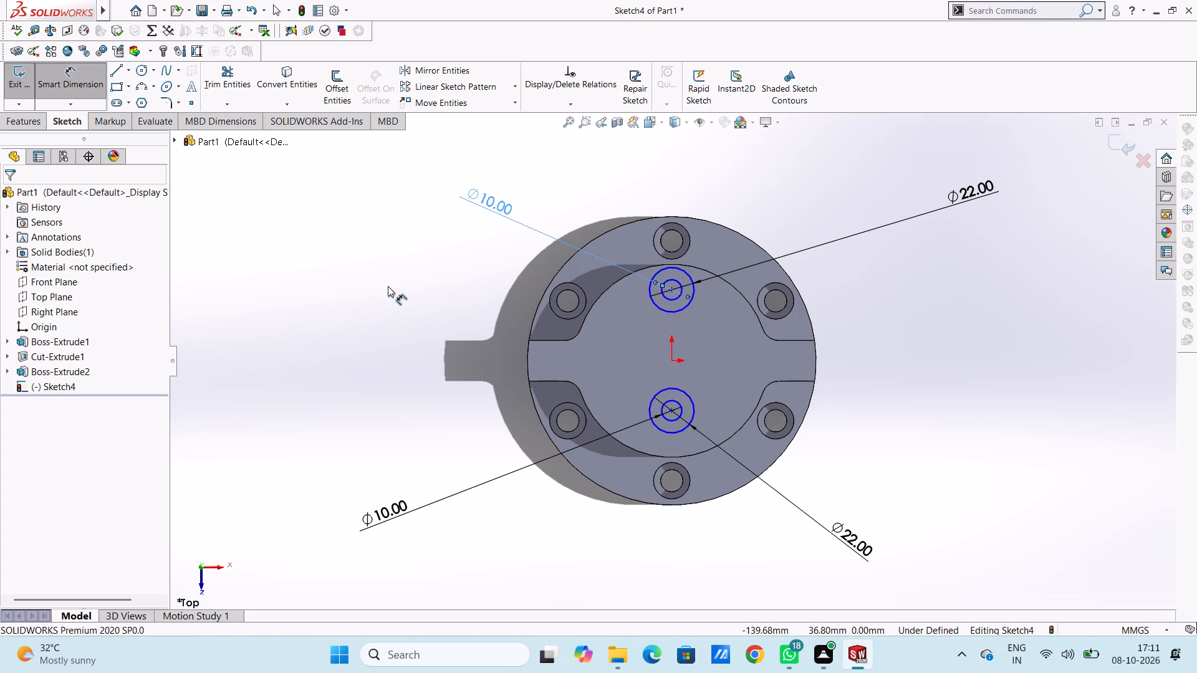
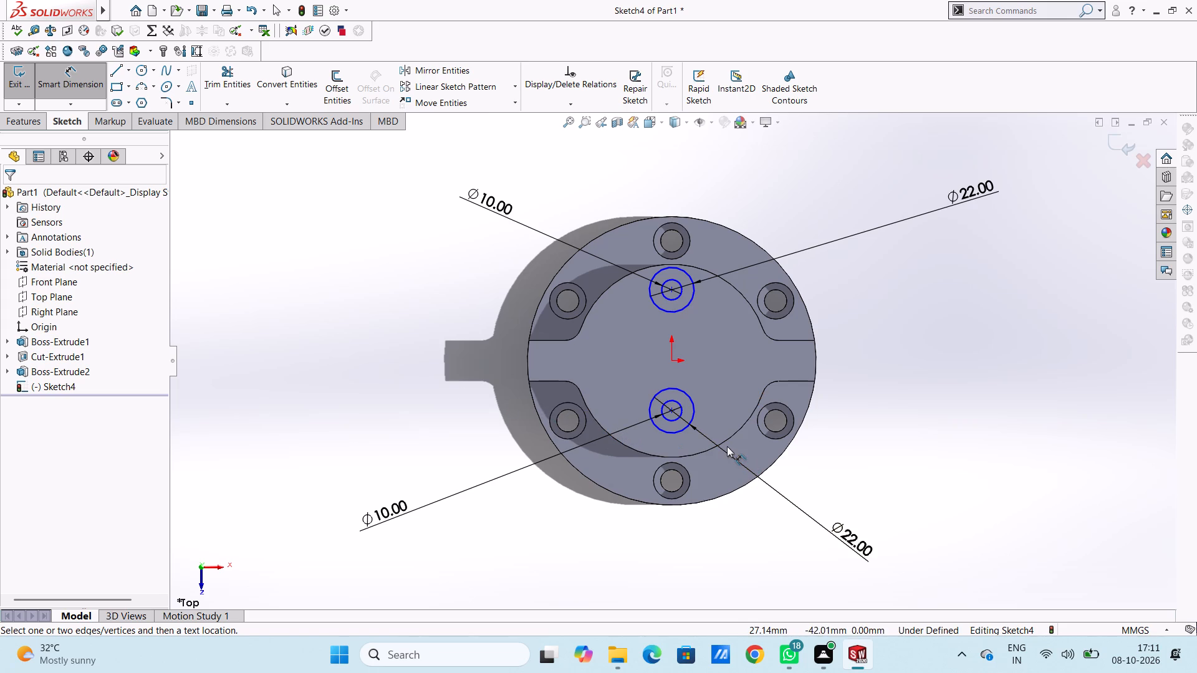
Dimension the vertical distance from the origin to the centre of the upper concentric circles as 35 mm.
click(673, 362)
click(672, 287)
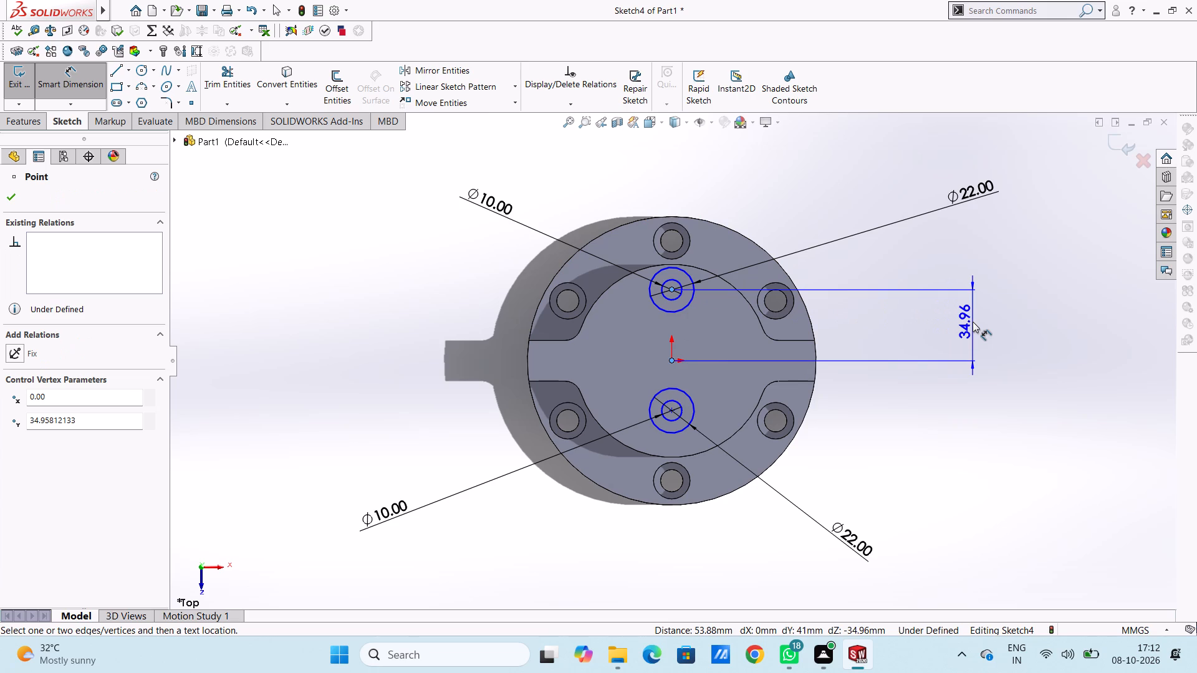
click(973, 322)
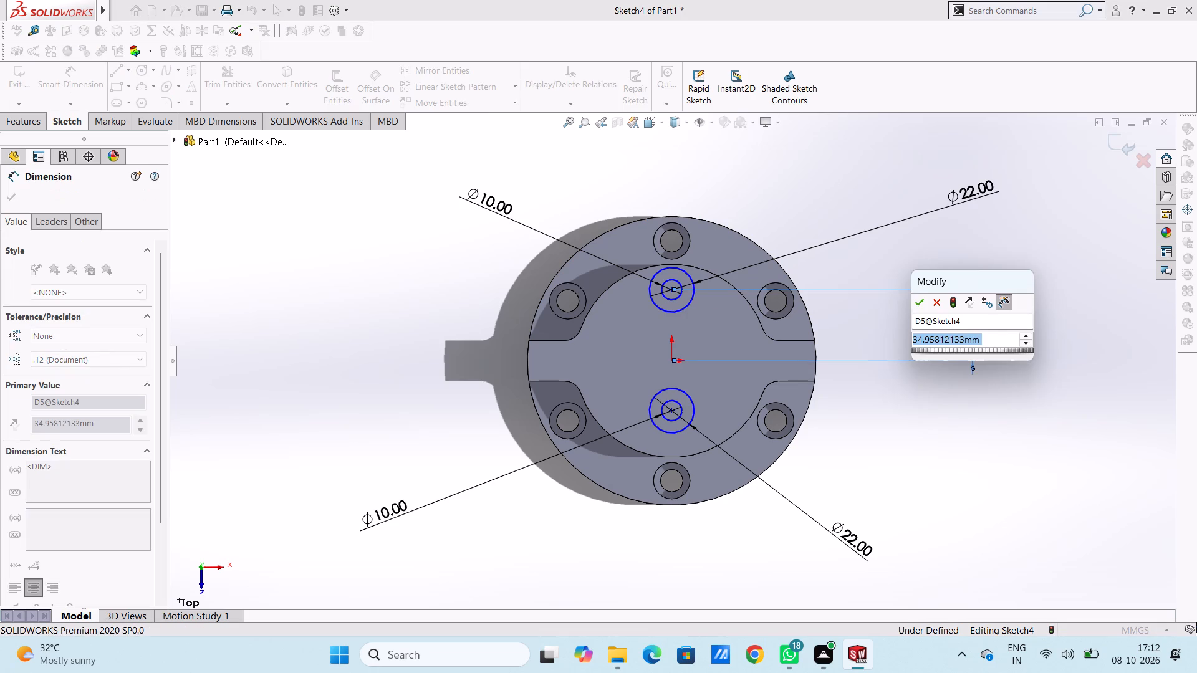
text(35)
key(Return)
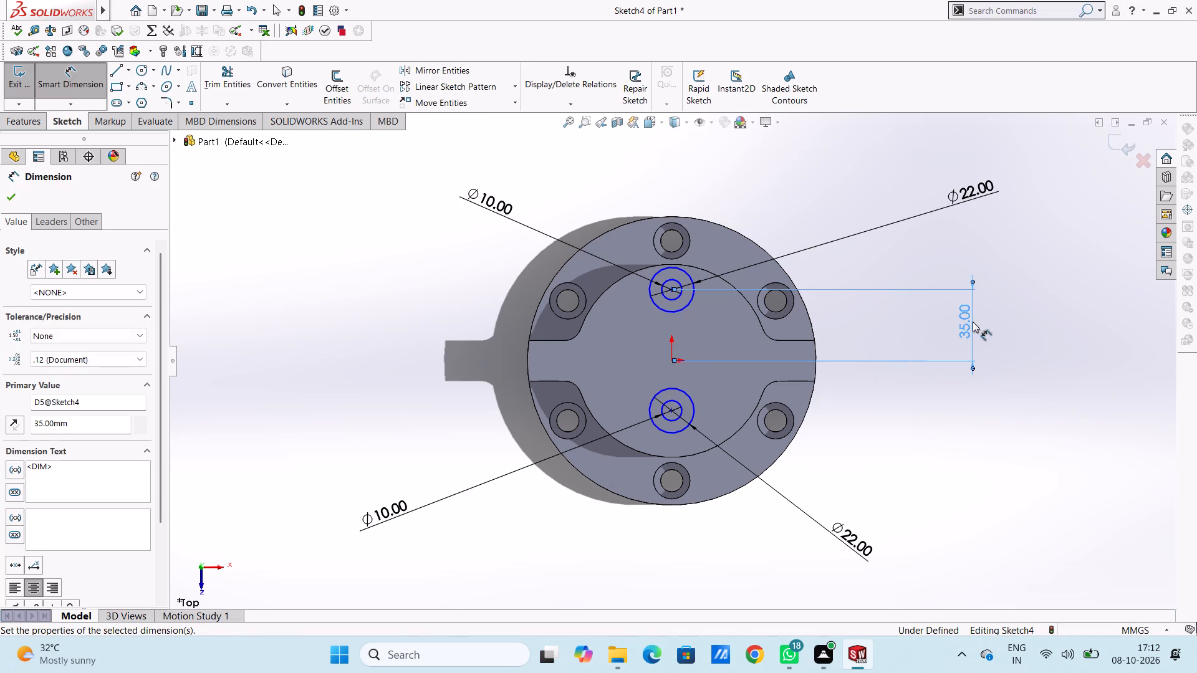
click(828, 193)
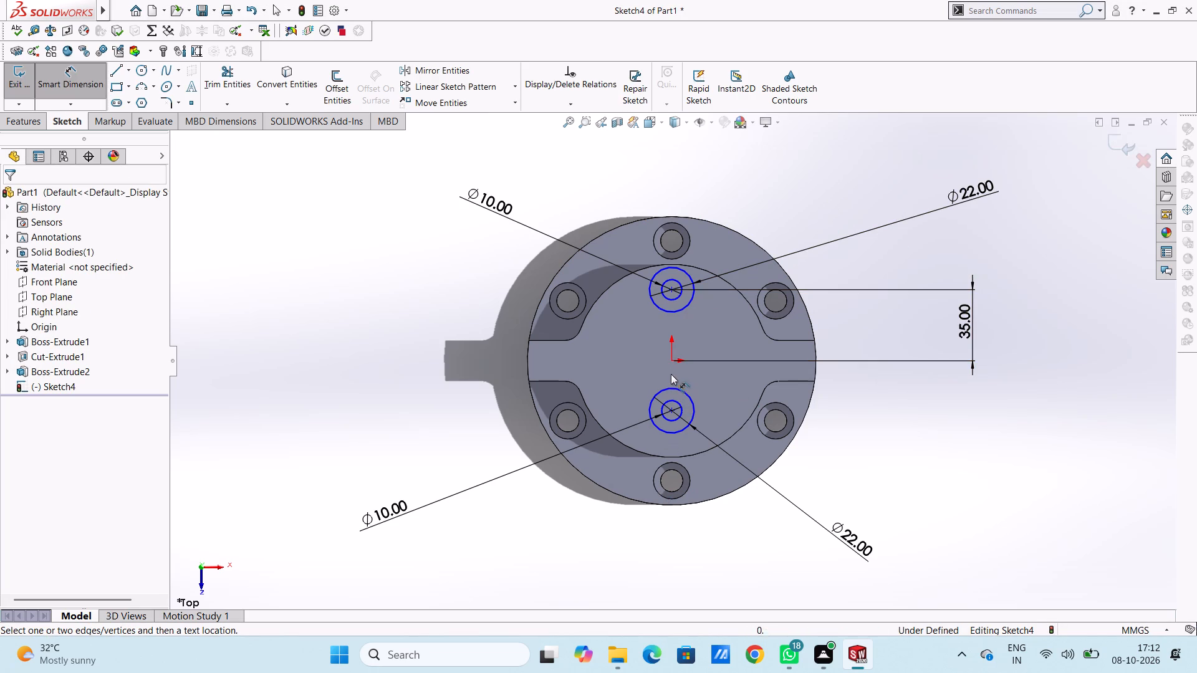
Dimension the vertical distance from the origin to the centre of the lower concentric circles as 35 mm.
click(670, 361)
click(668, 409)
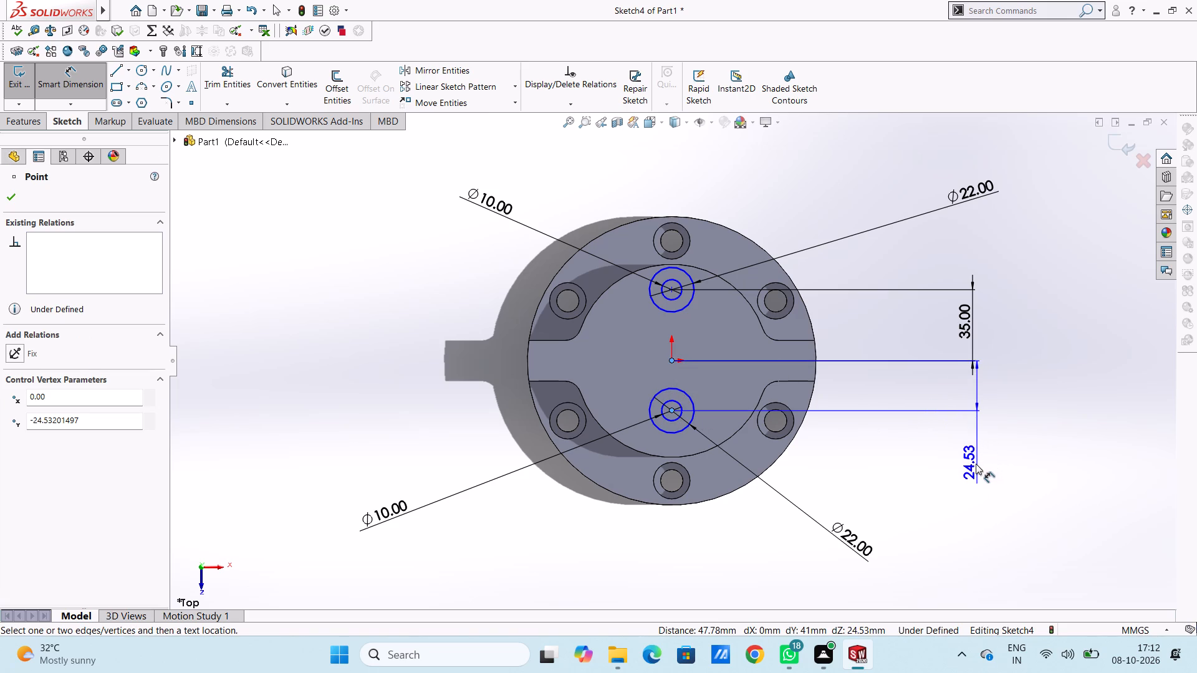
click(974, 468)
text(35)
key(Return)
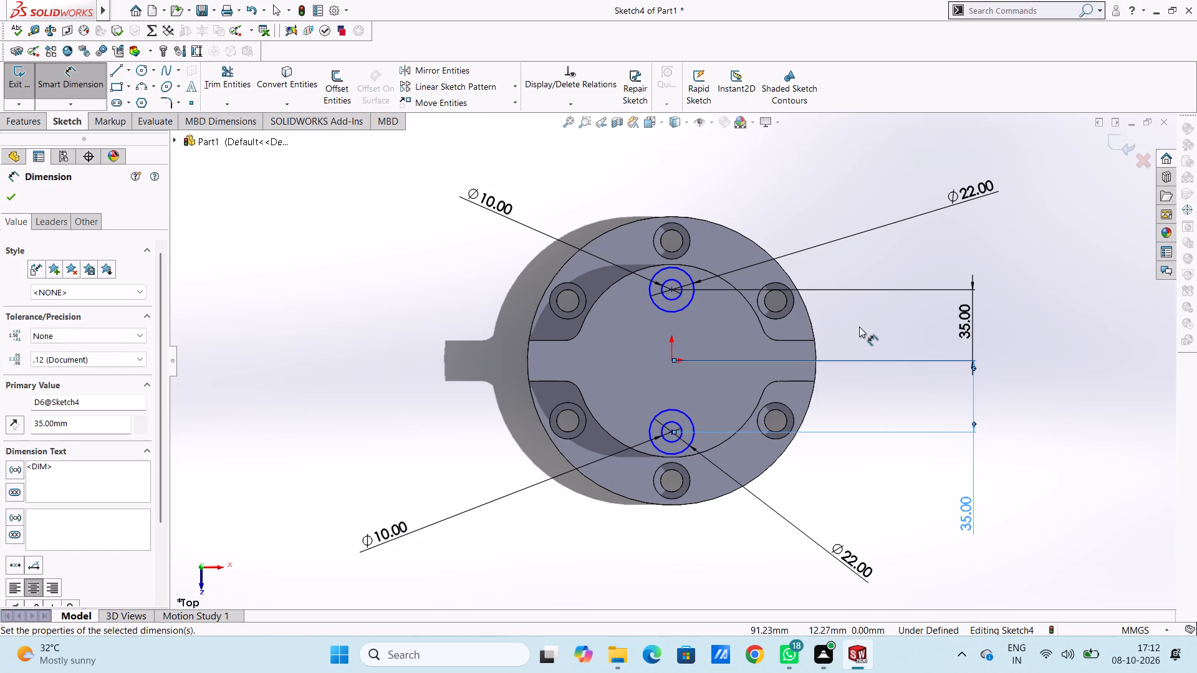
click(859, 326)
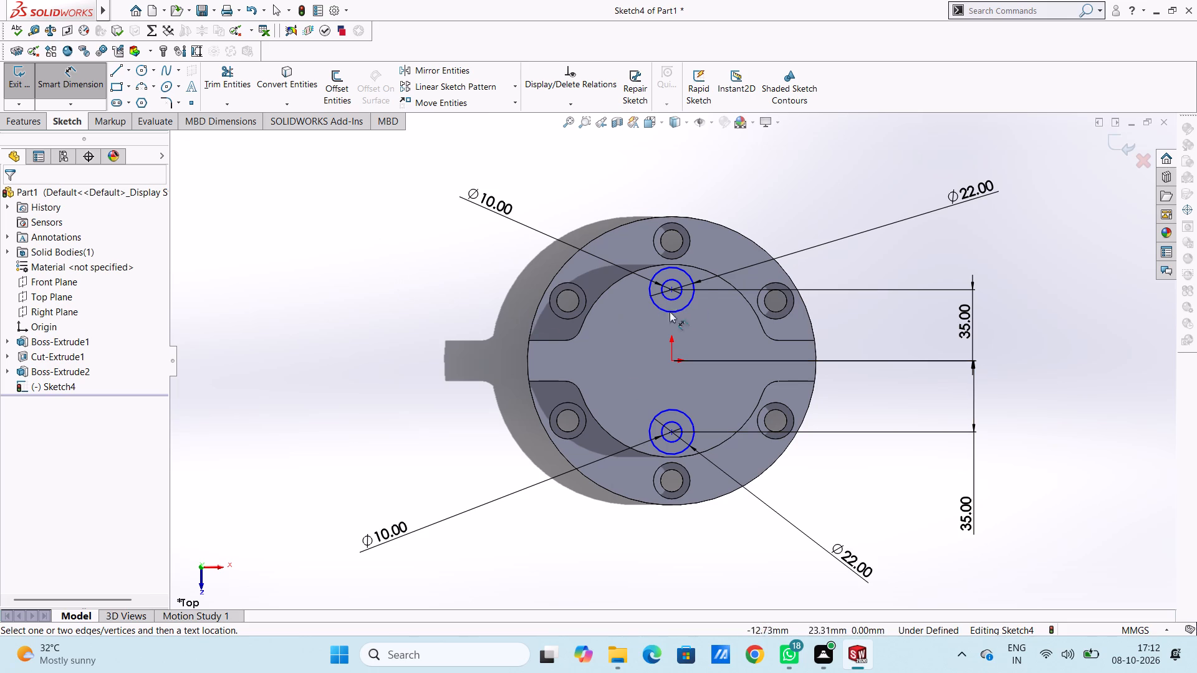
Add a 52.5 mm horizontal dimension from the upper circles' centre to the end of the left arm's upper straight edge.
click(673, 290)
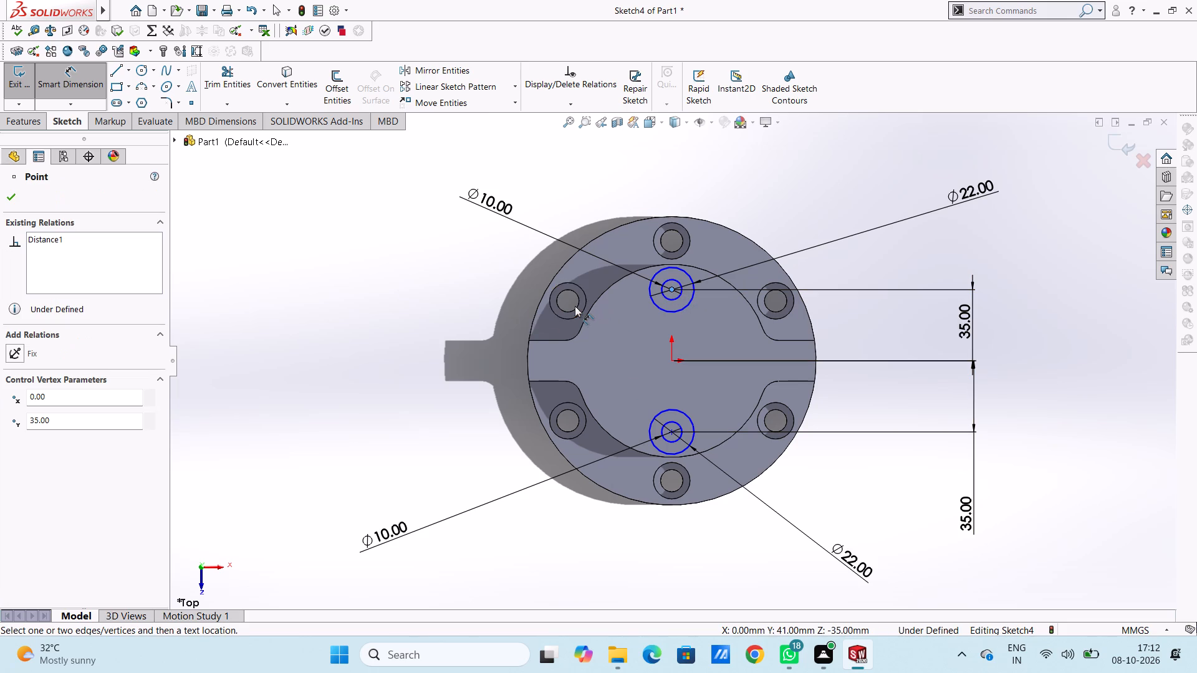
click(565, 342)
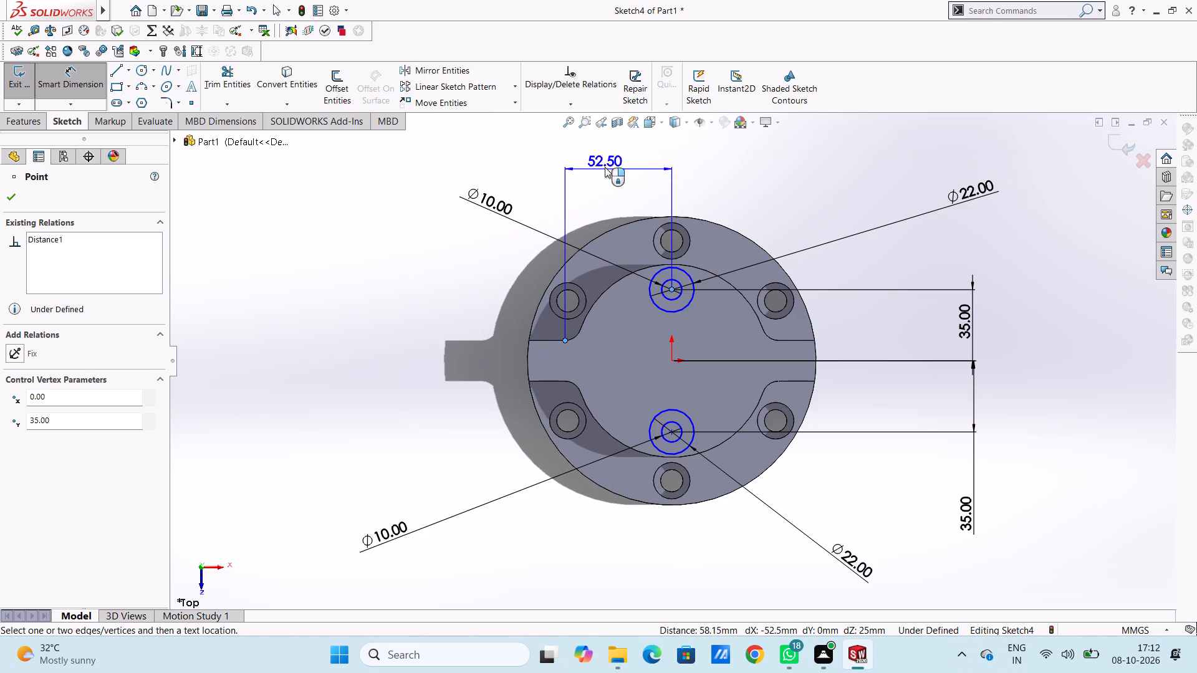
click(599, 159)
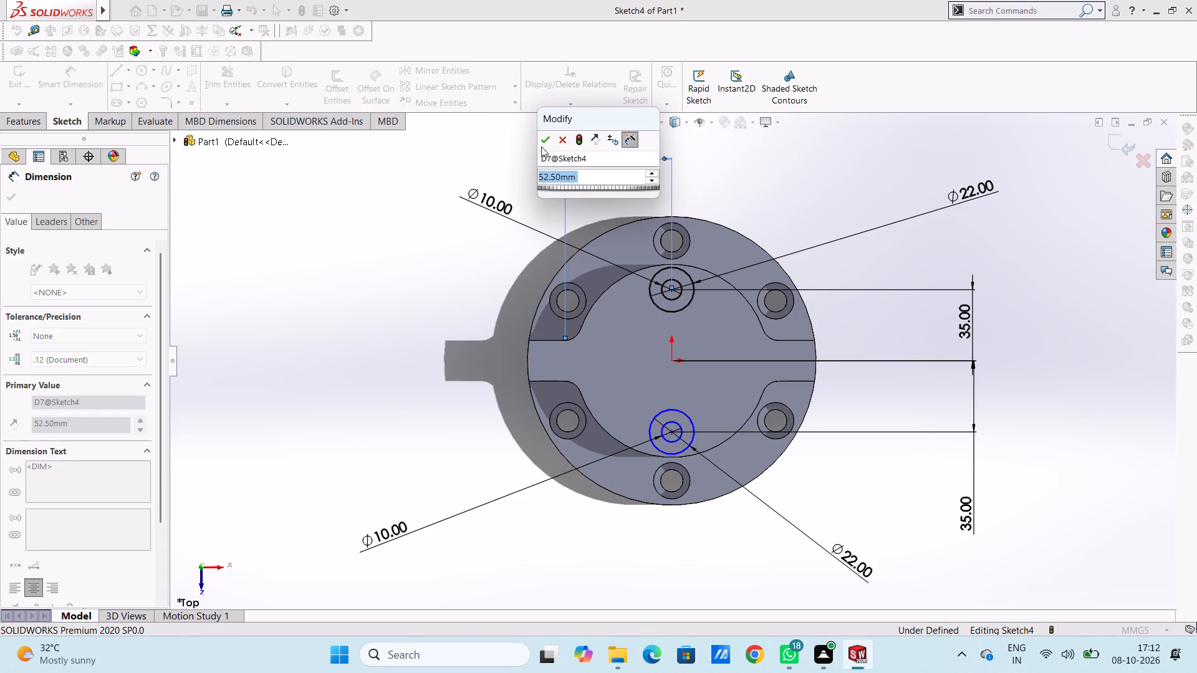
click(543, 142)
click(506, 166)
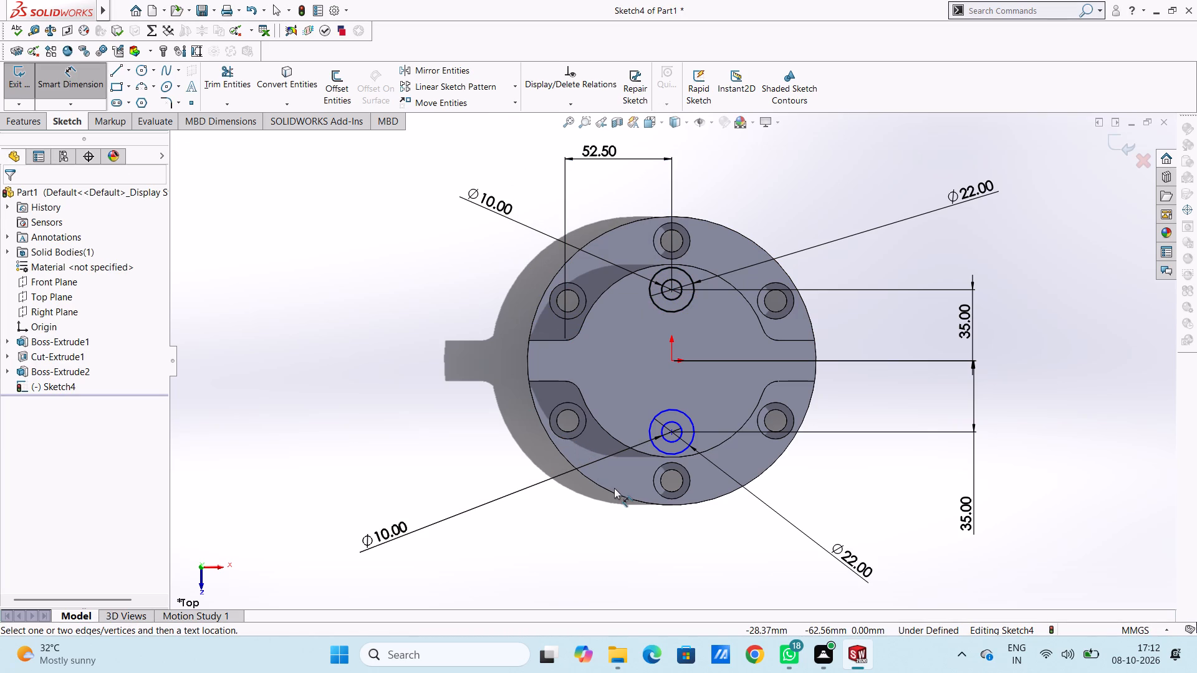
Add a 52.5 mm horizontal dimension from the lower circles' centre to the end of the left arm's lower straight edge.
scroll(614, 488, up, 2)
scroll(768, 472, down, 2)
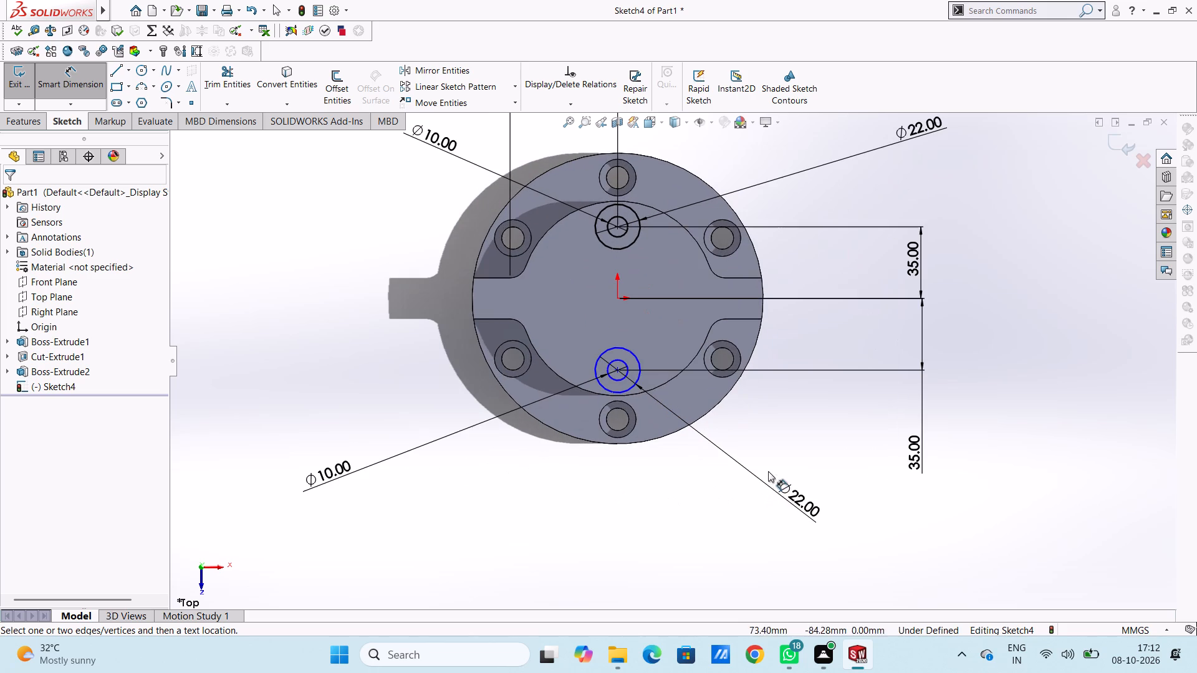
click(617, 371)
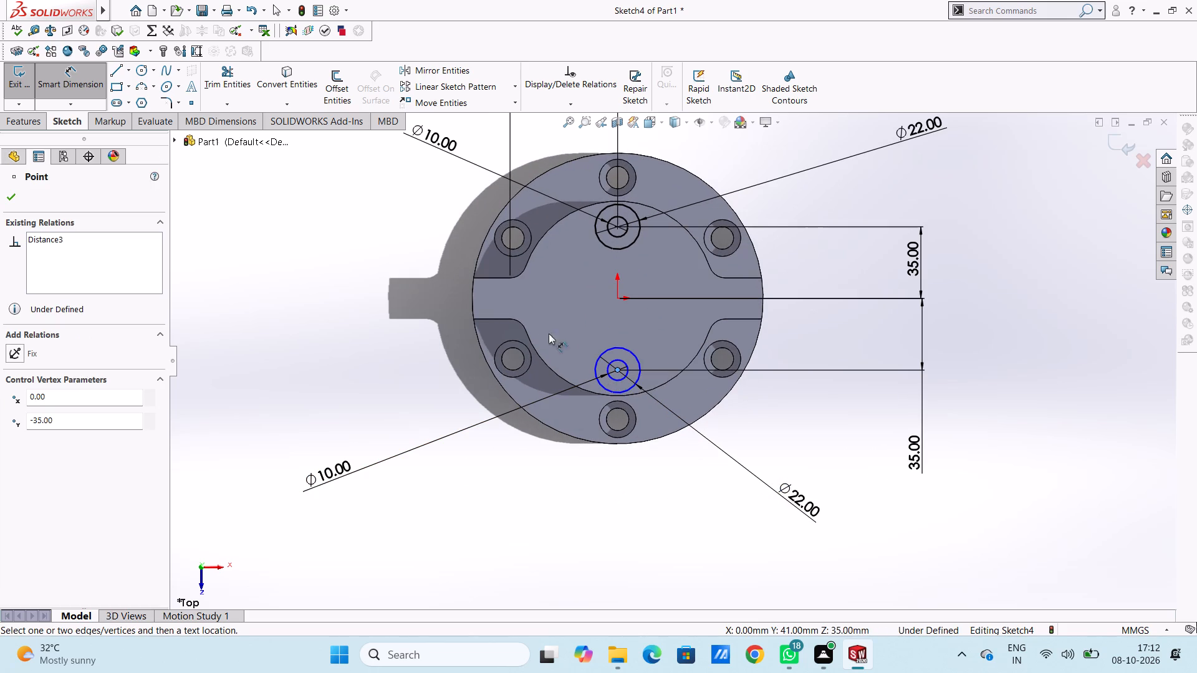
click(508, 319)
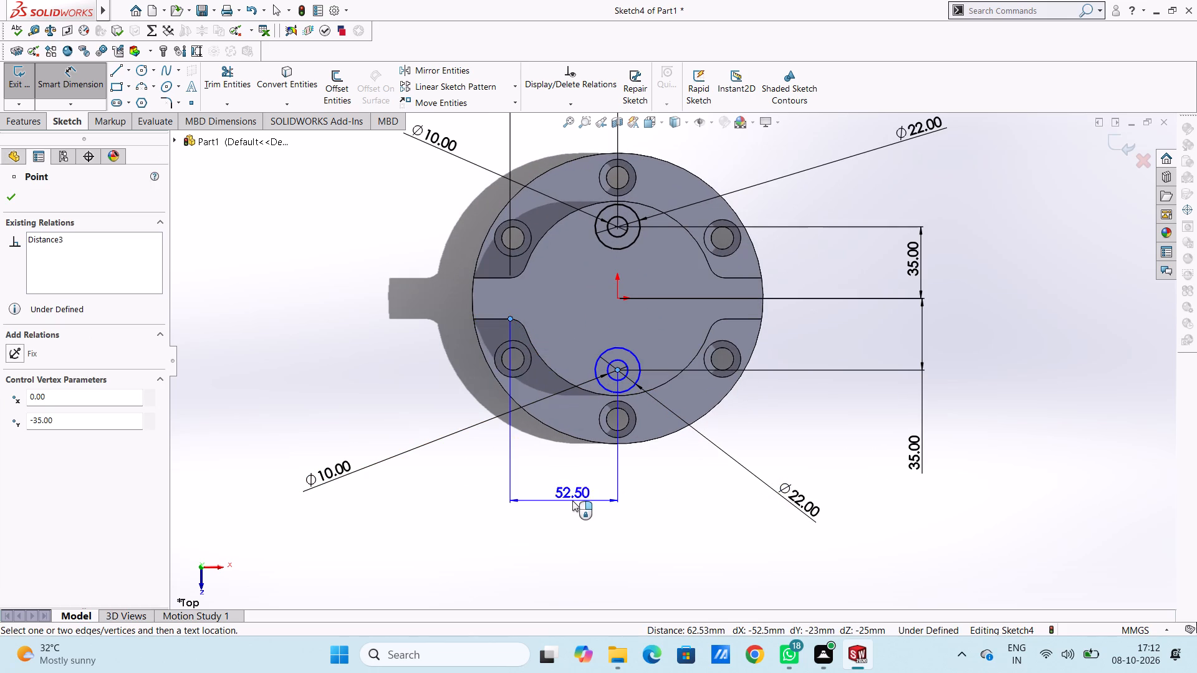
scroll(572, 500, up, 3)
click(610, 513)
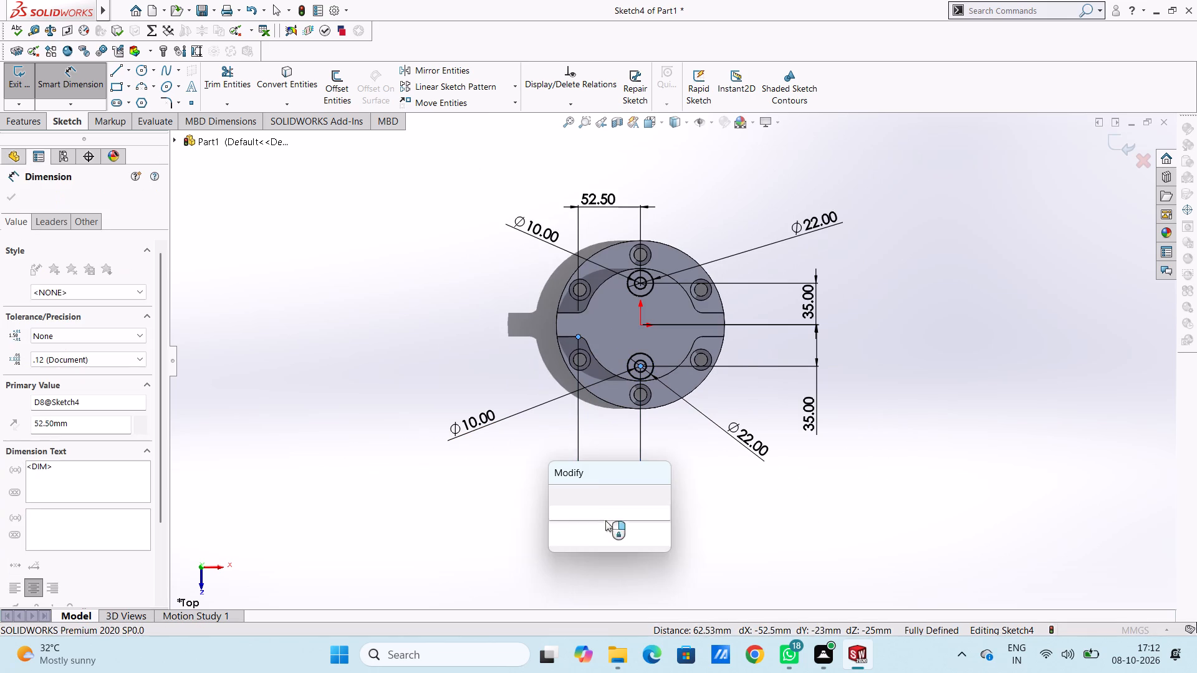
click(557, 486)
click(546, 481)
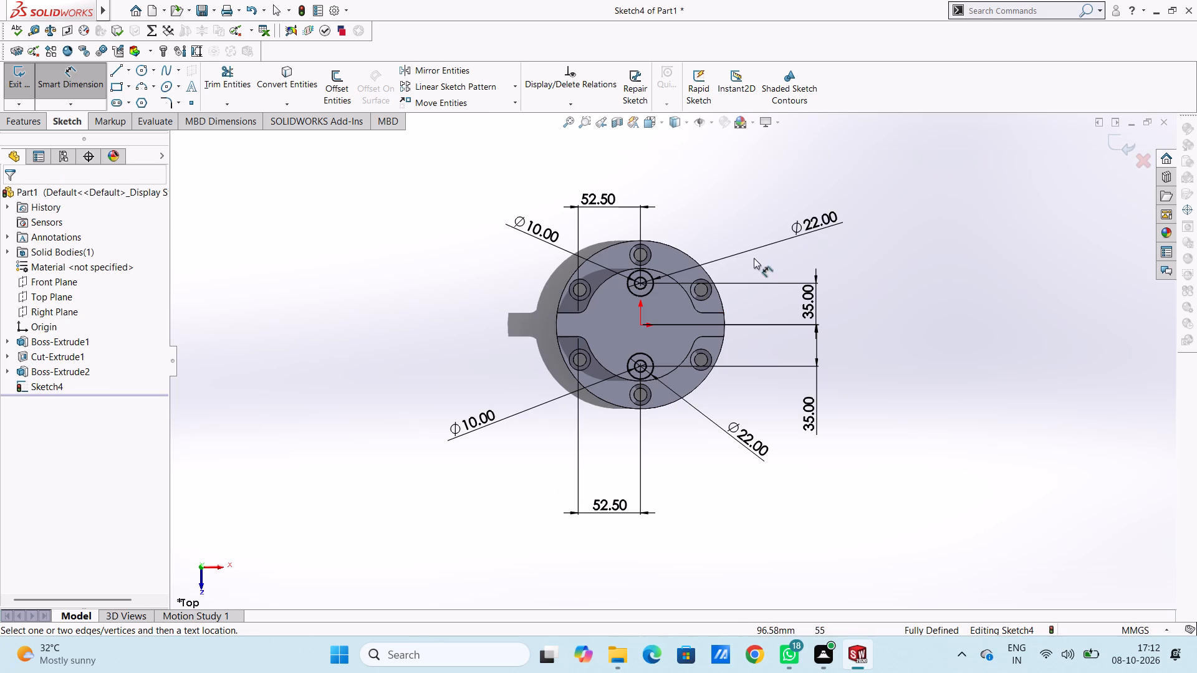
Sketch two concentric circles of about 27 and 12.2 mm radius centred on the origin.
scroll(687, 271, down, 1)
click(140, 75)
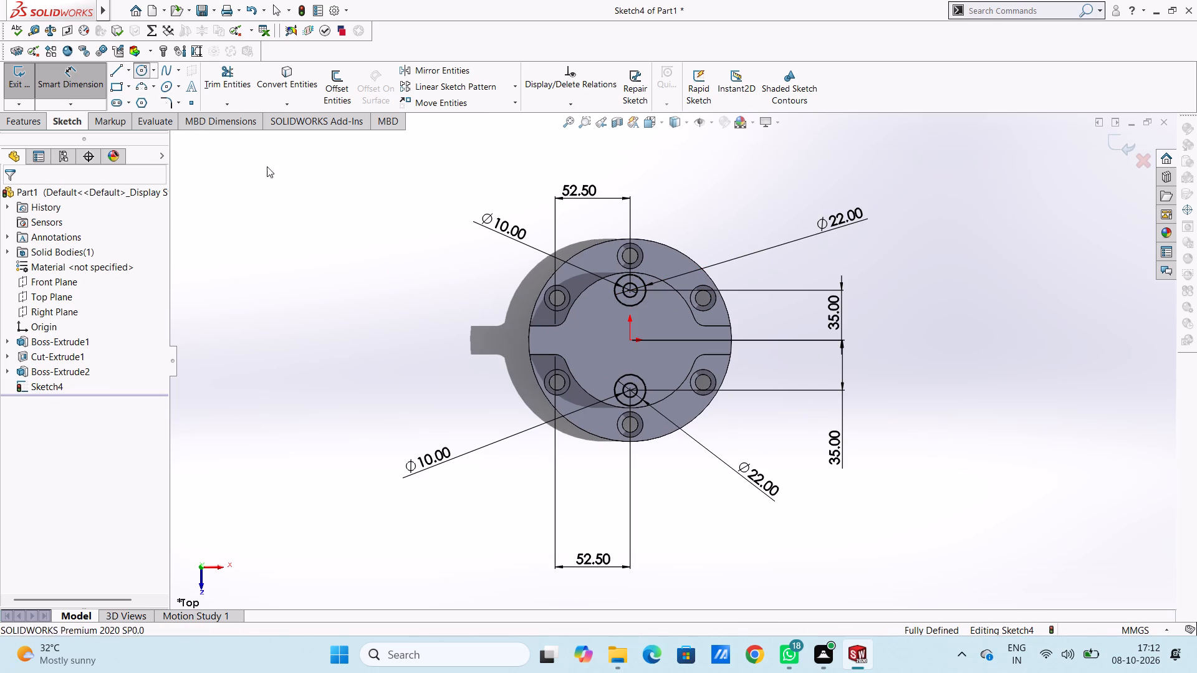
click(630, 340)
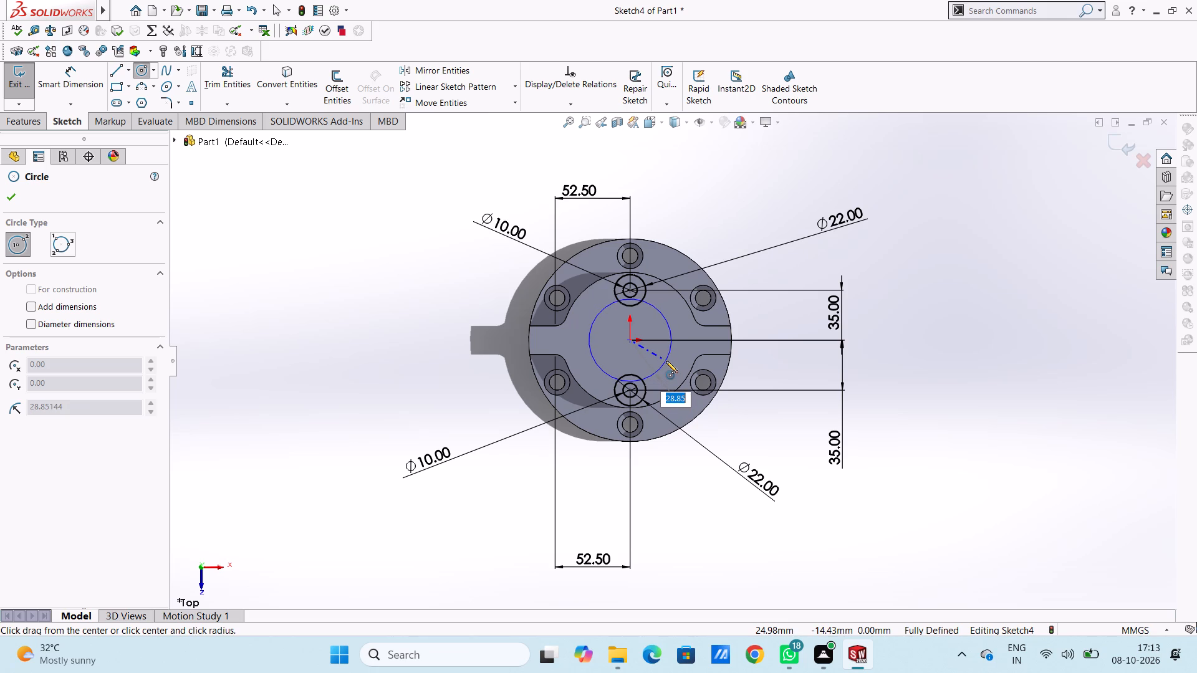
click(665, 358)
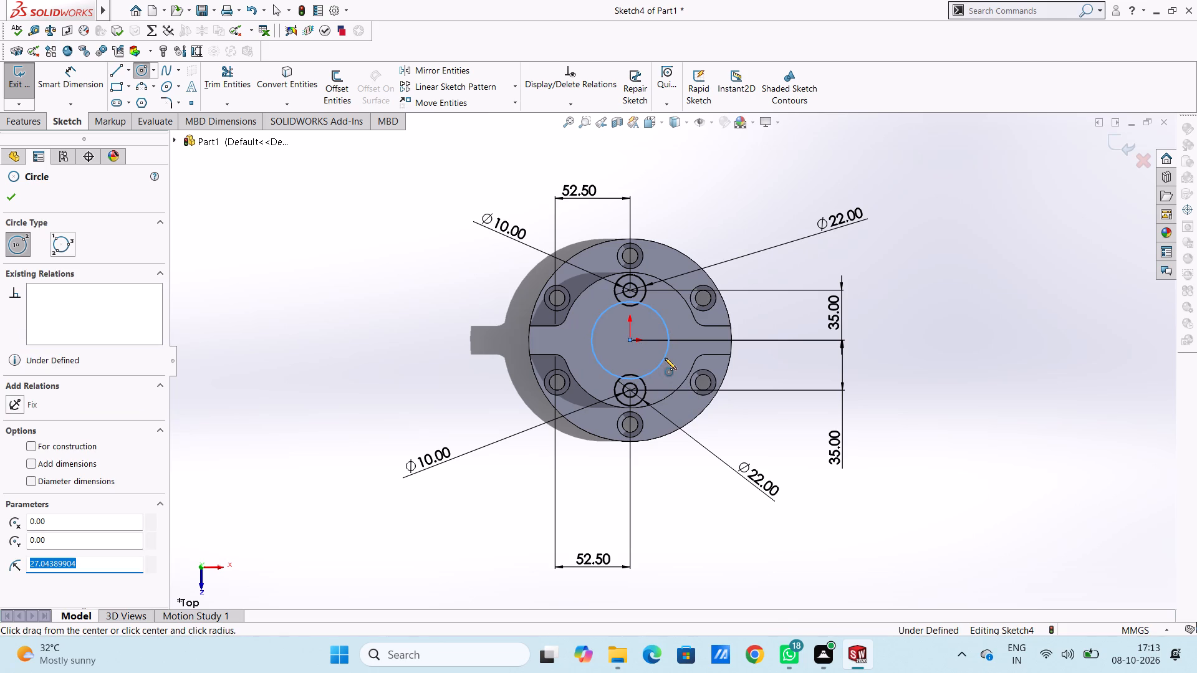
click(630, 340)
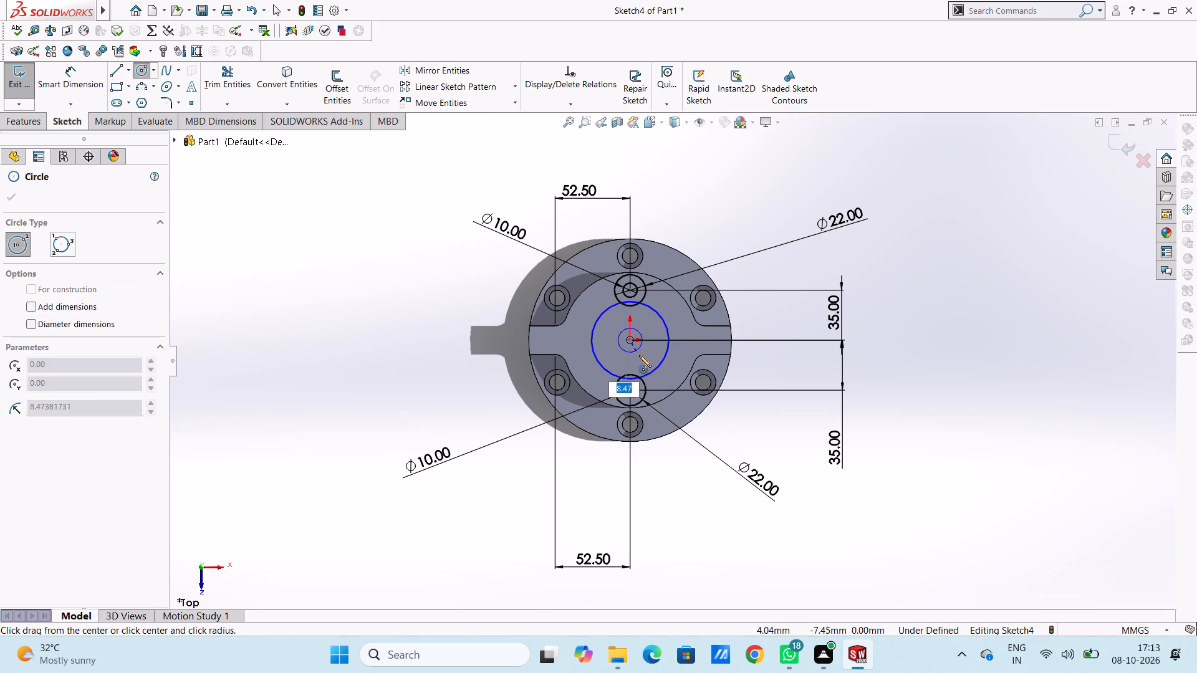
click(639, 355)
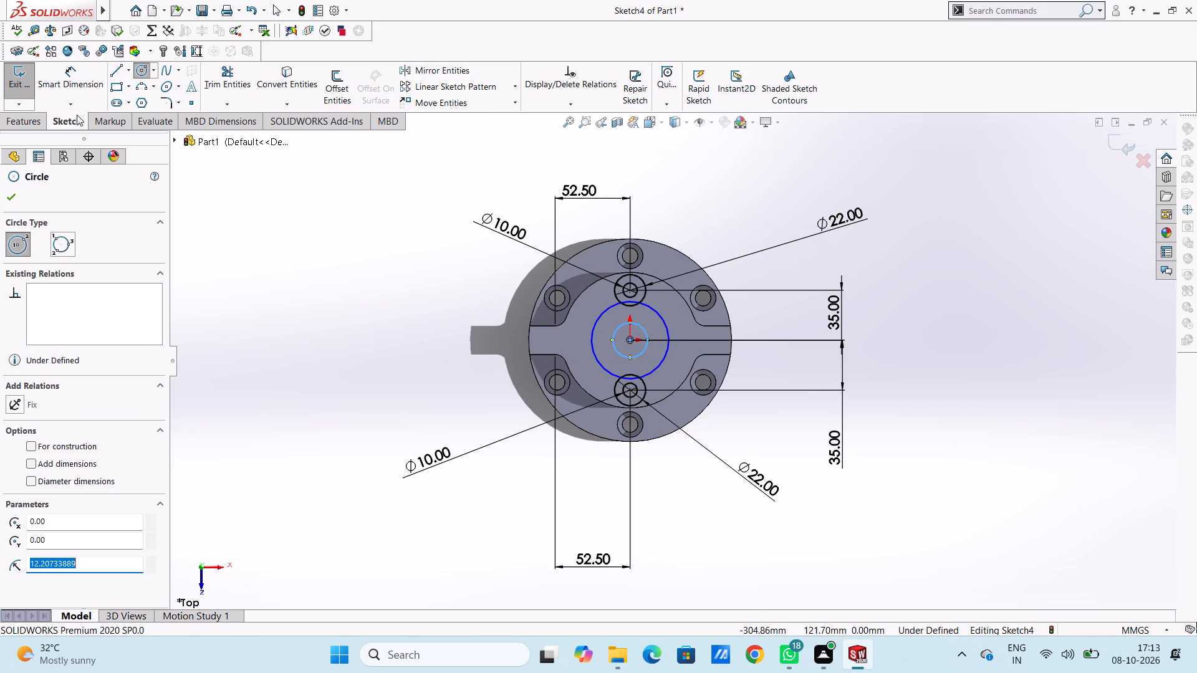
click(15, 191)
Dimension the central concentric circles with a 62 mm outer diameter and a 46 mm inner diameter.
click(80, 75)
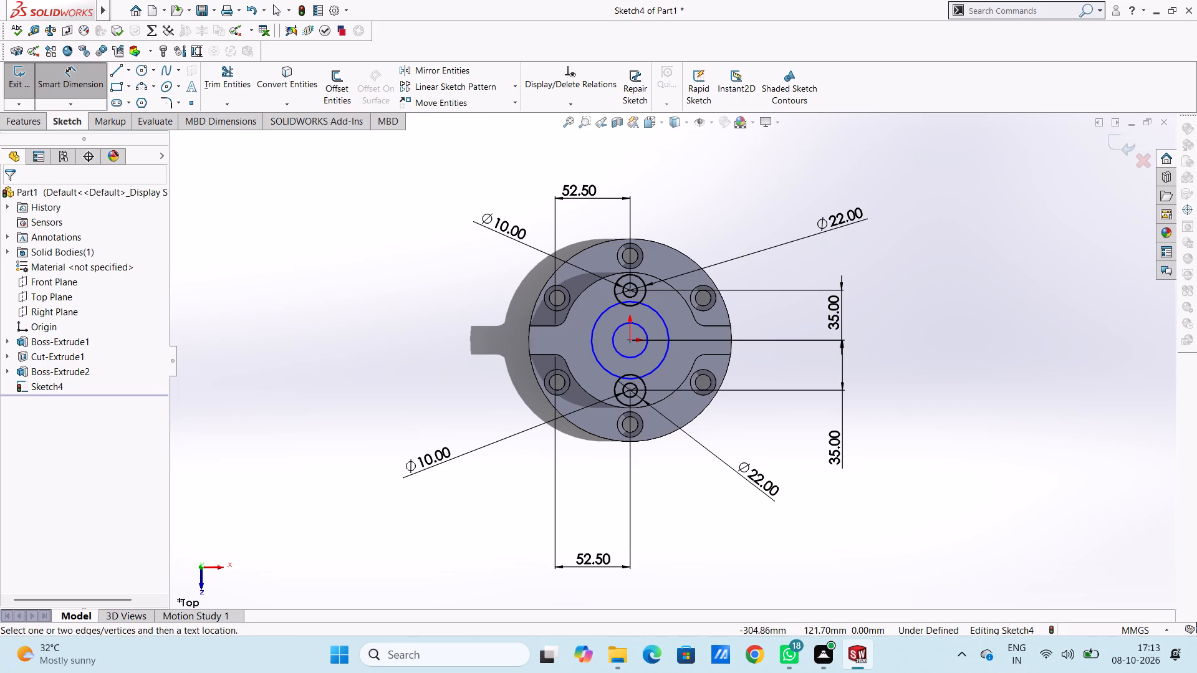
click(595, 355)
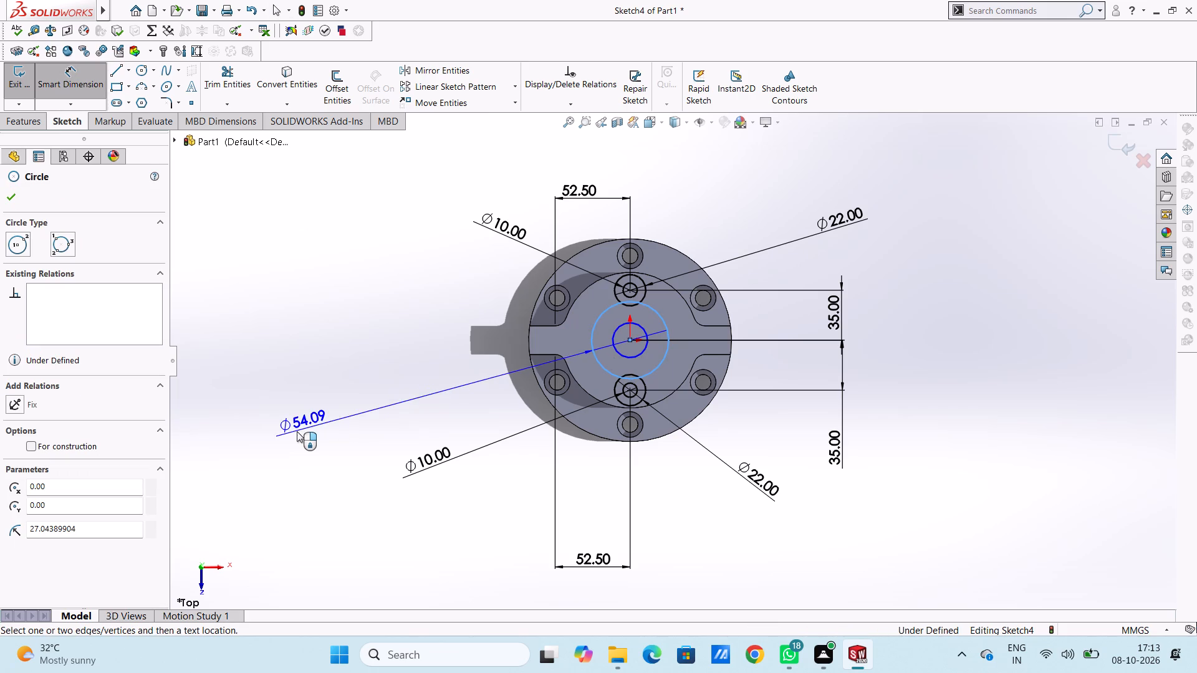
click(302, 443)
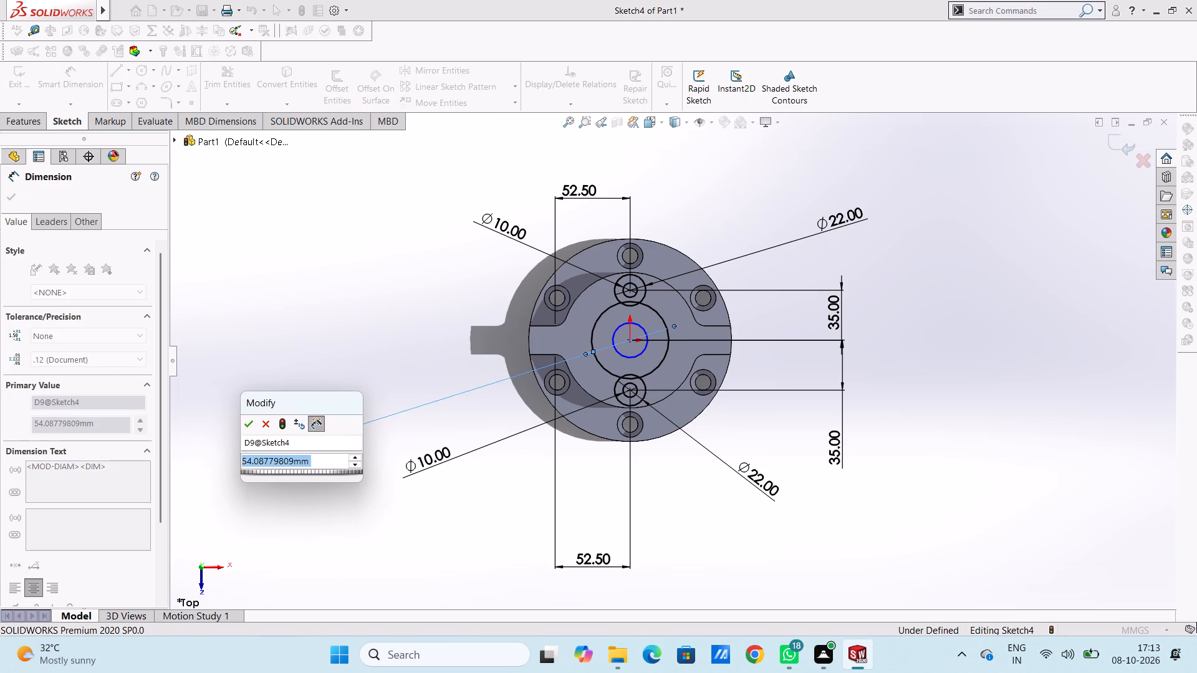
text(62)
key(Return)
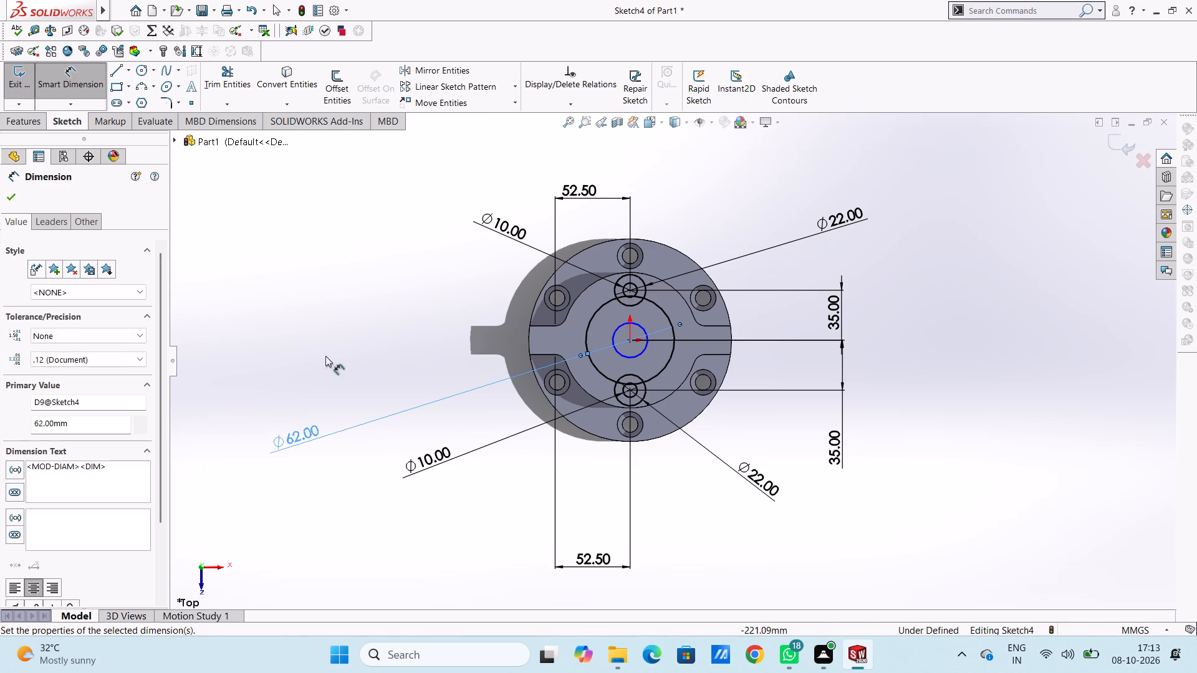
click(387, 319)
click(629, 355)
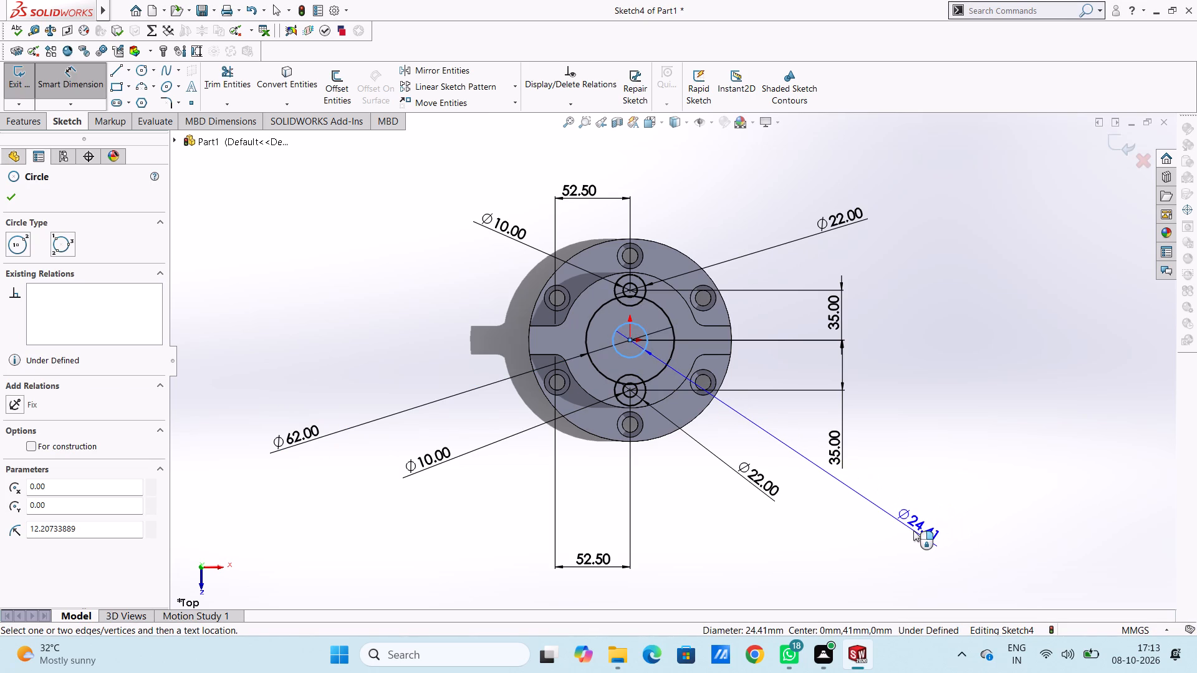
click(913, 530)
text(46)
key(Return)
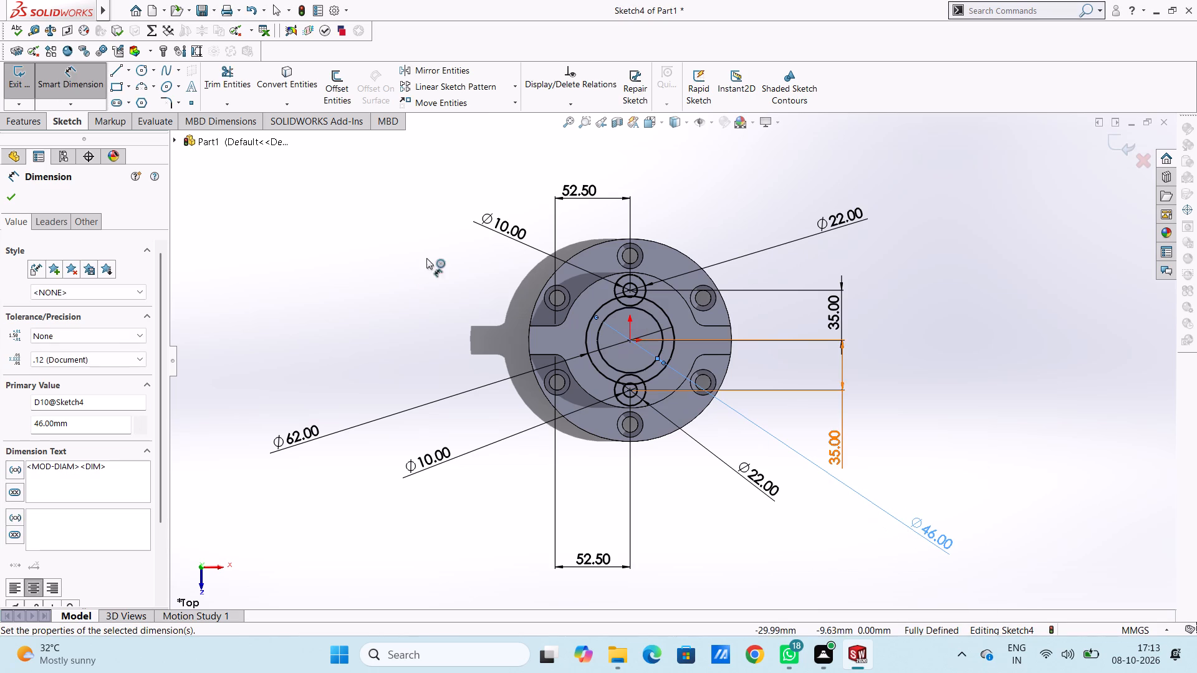
click(419, 271)
scroll(645, 282, down, 2)
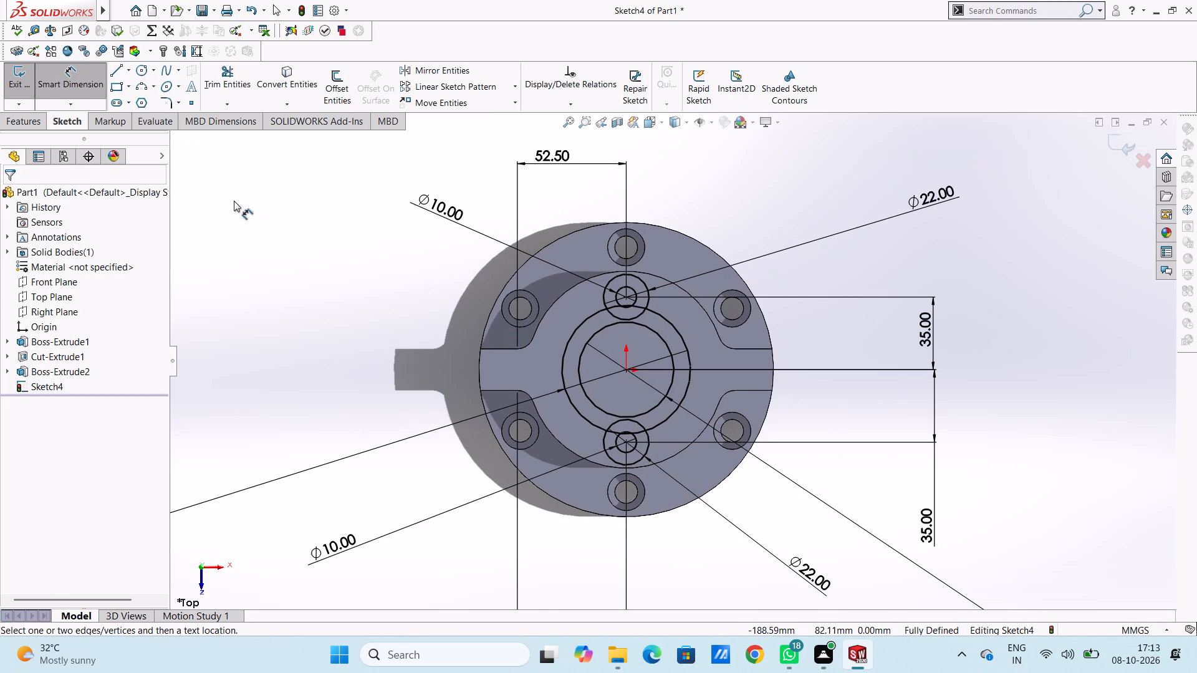
click(97, 84)
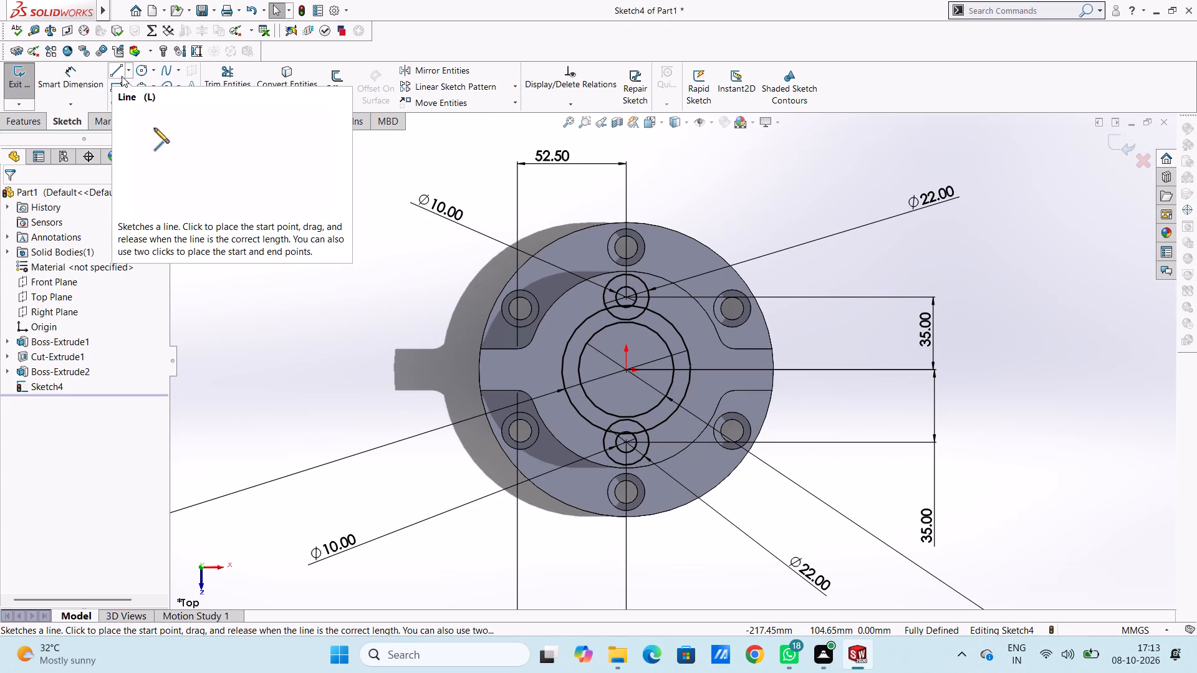
Sketch a tangent line about 28.7 mm long joining the left sides of the 62 mm circle and the upper 22 mm circle.
click(119, 72)
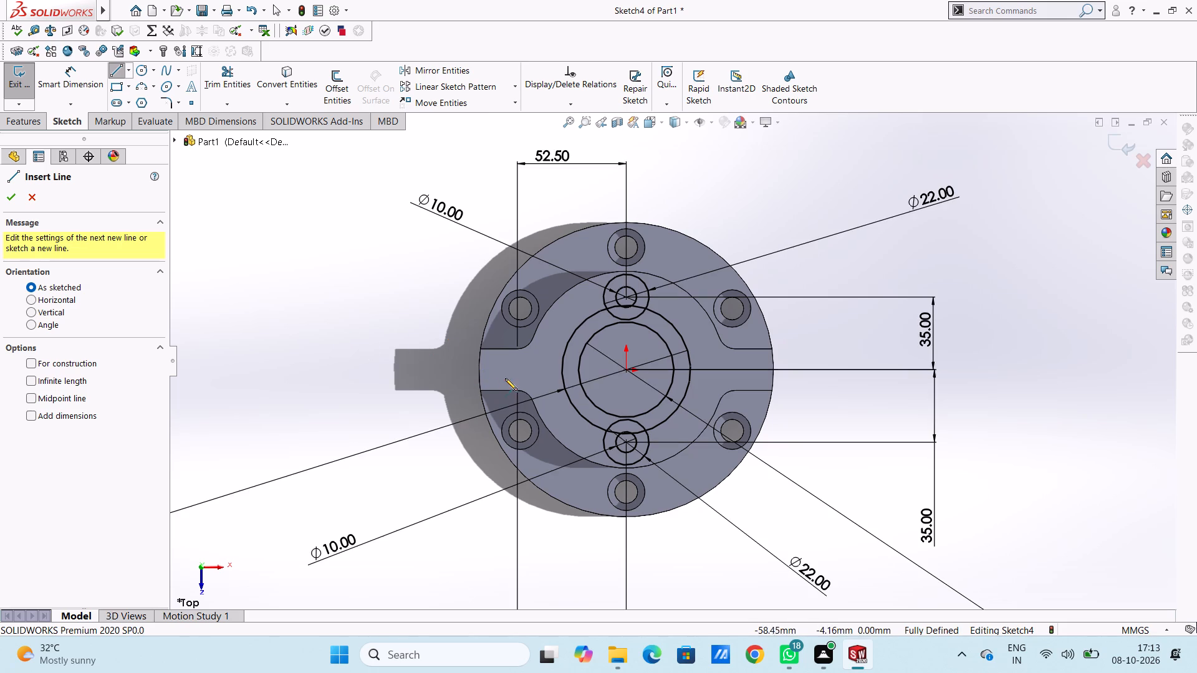
click(564, 348)
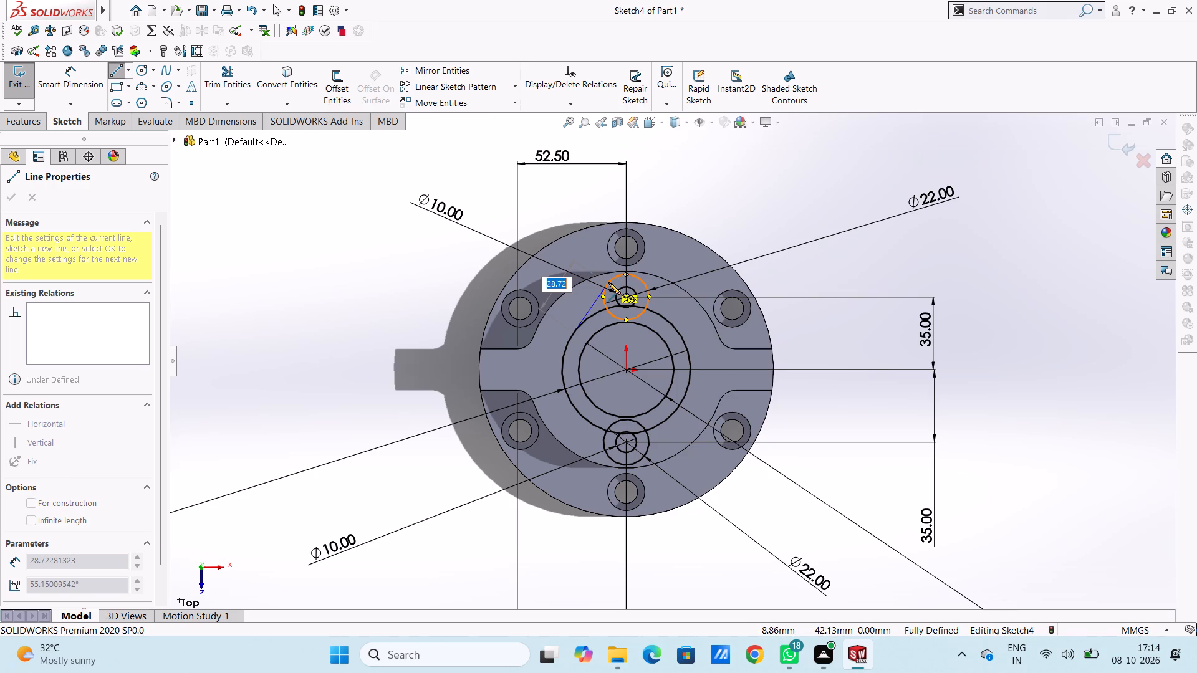
click(608, 282)
key(Escape)
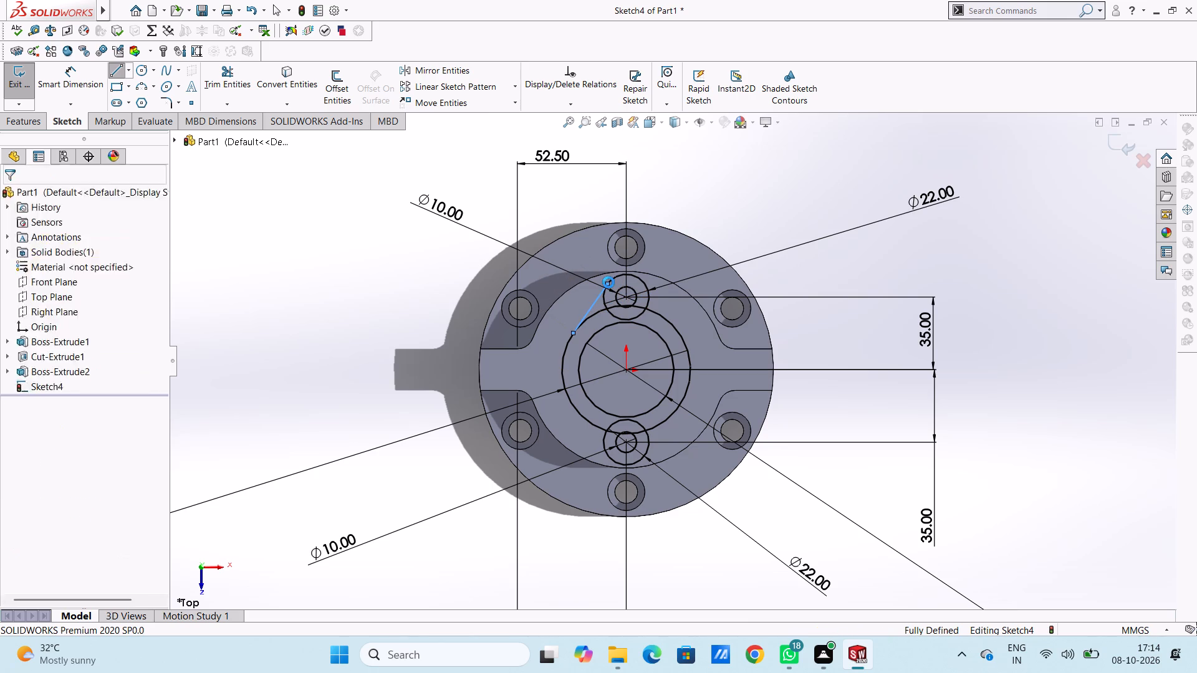
key(Escape)
key(Escape)
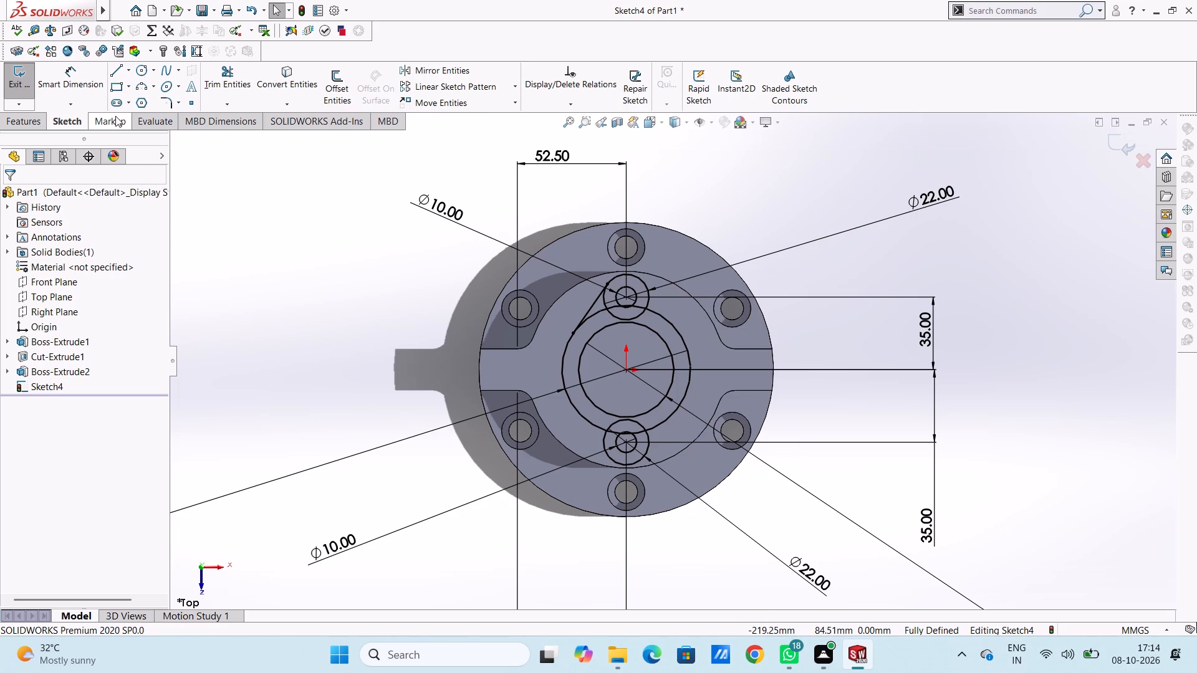
Sketch a line about 29 mm long joining the right sides of the 62 mm circle and the upper 22 mm circle.
click(112, 71)
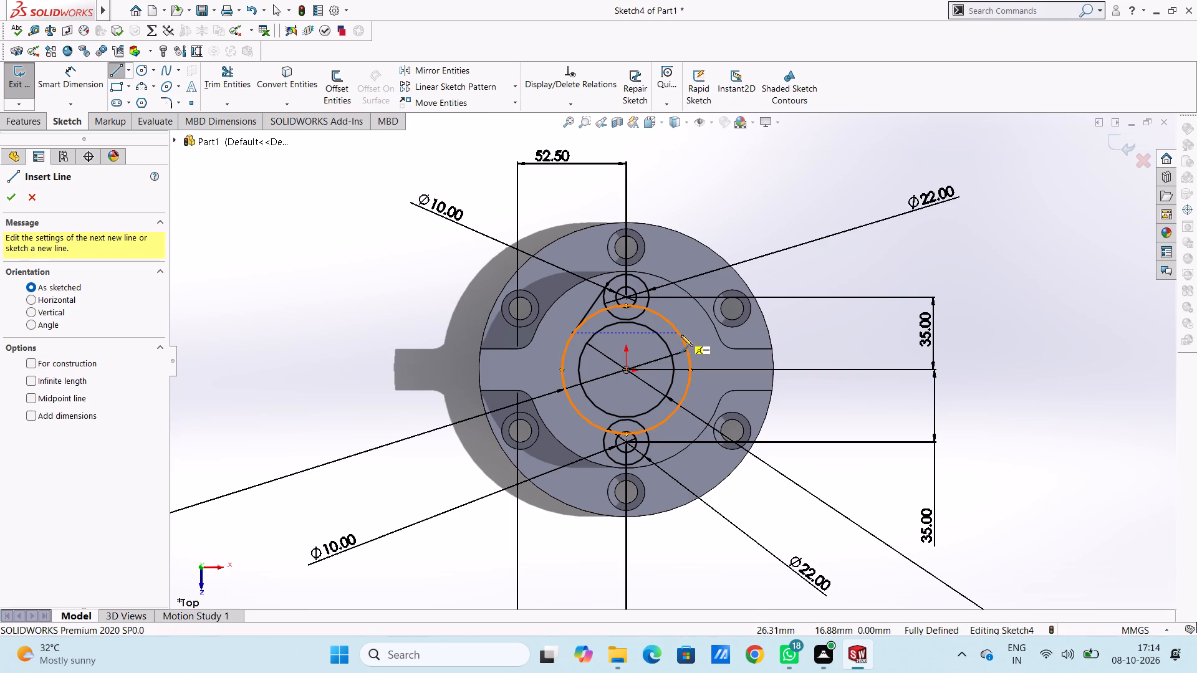
click(681, 335)
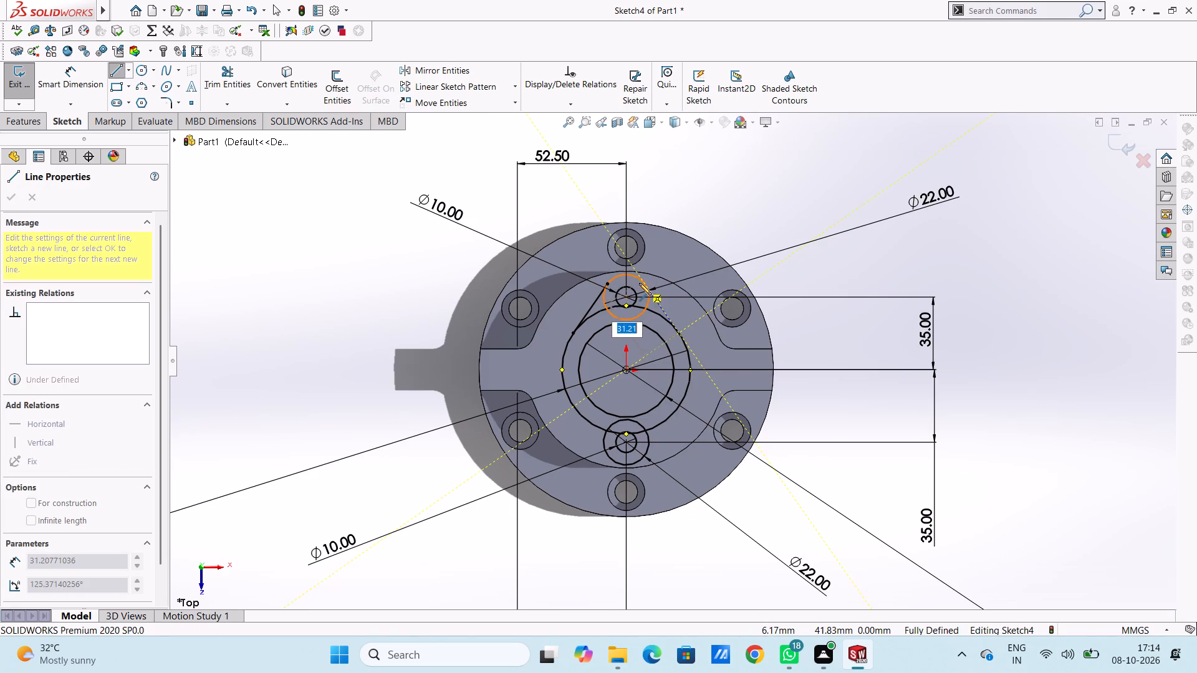
click(643, 283)
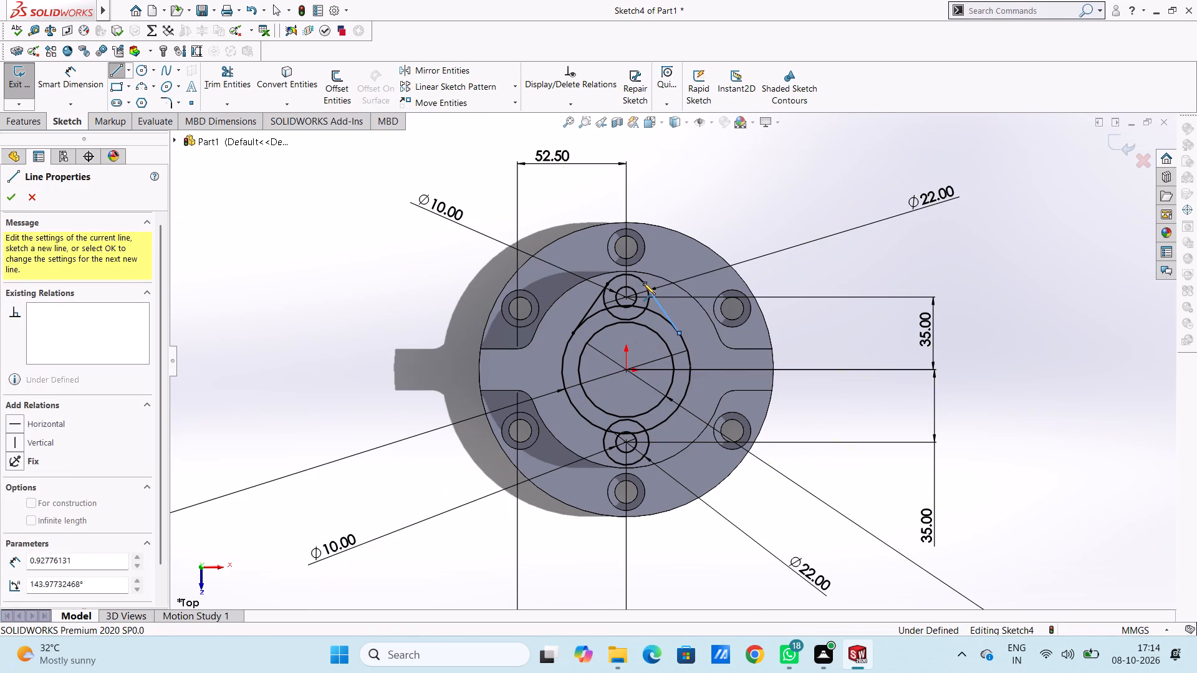
key(Escape)
key(Escape)
key(Escape)
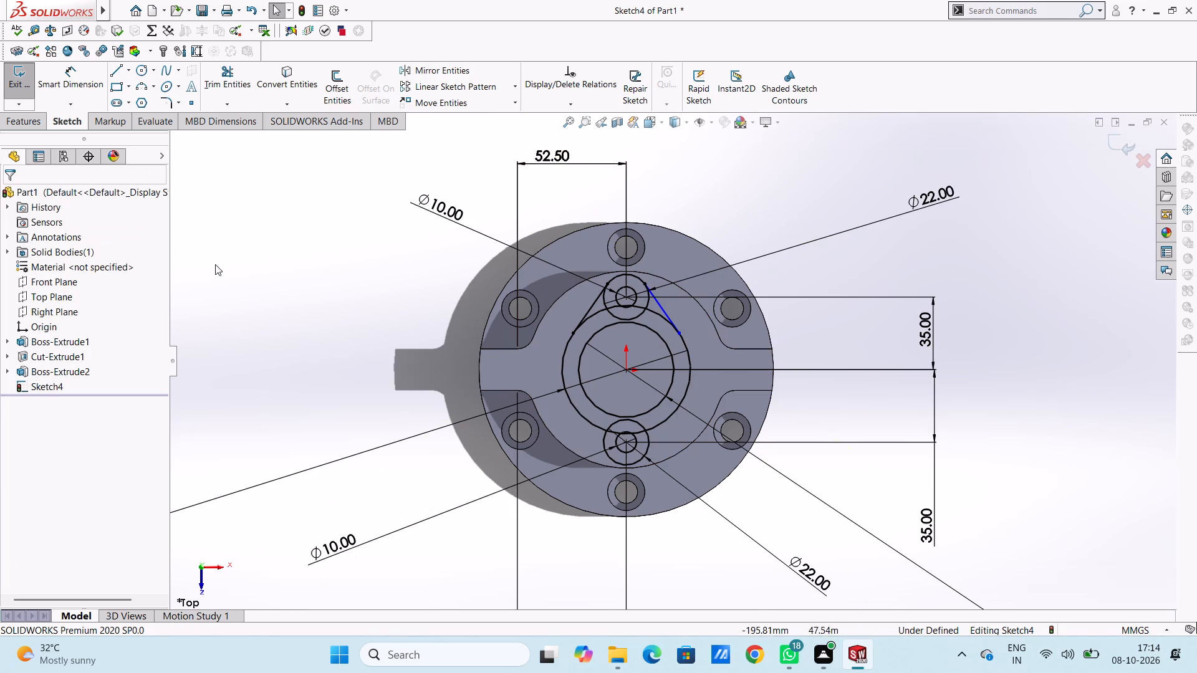
Sketch a line about 26.8 mm long from the lower left of the 62 mm circle to the lower 22 mm circle's left side.
click(110, 65)
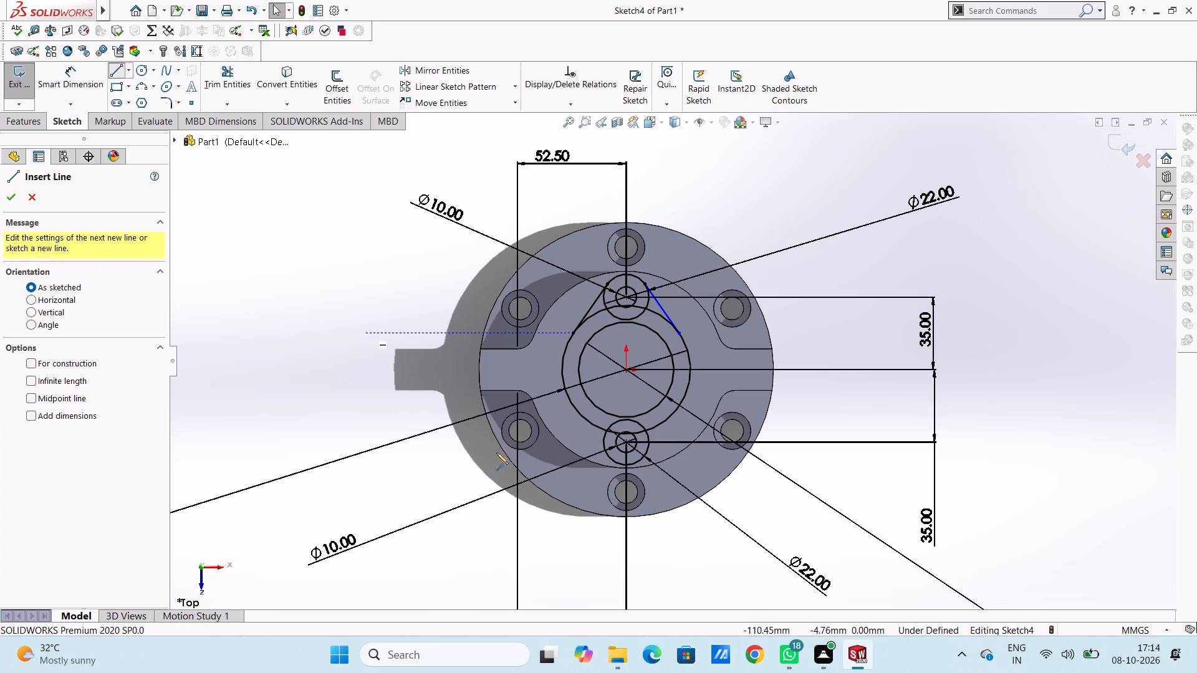
click(573, 407)
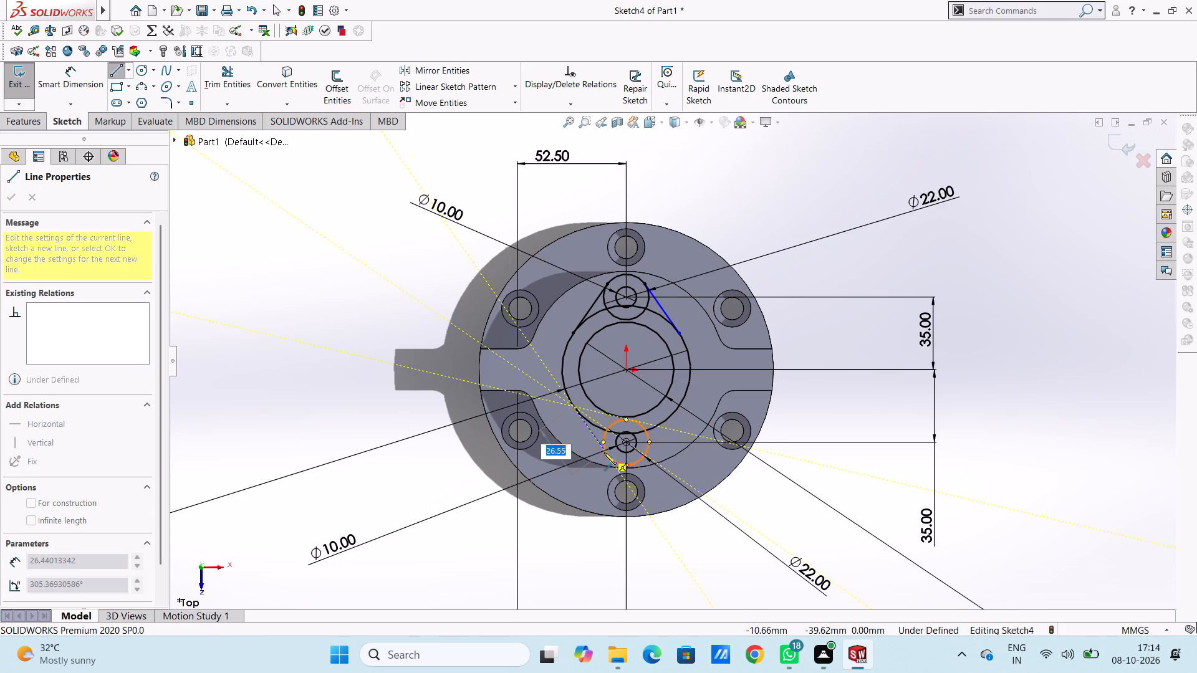
click(604, 452)
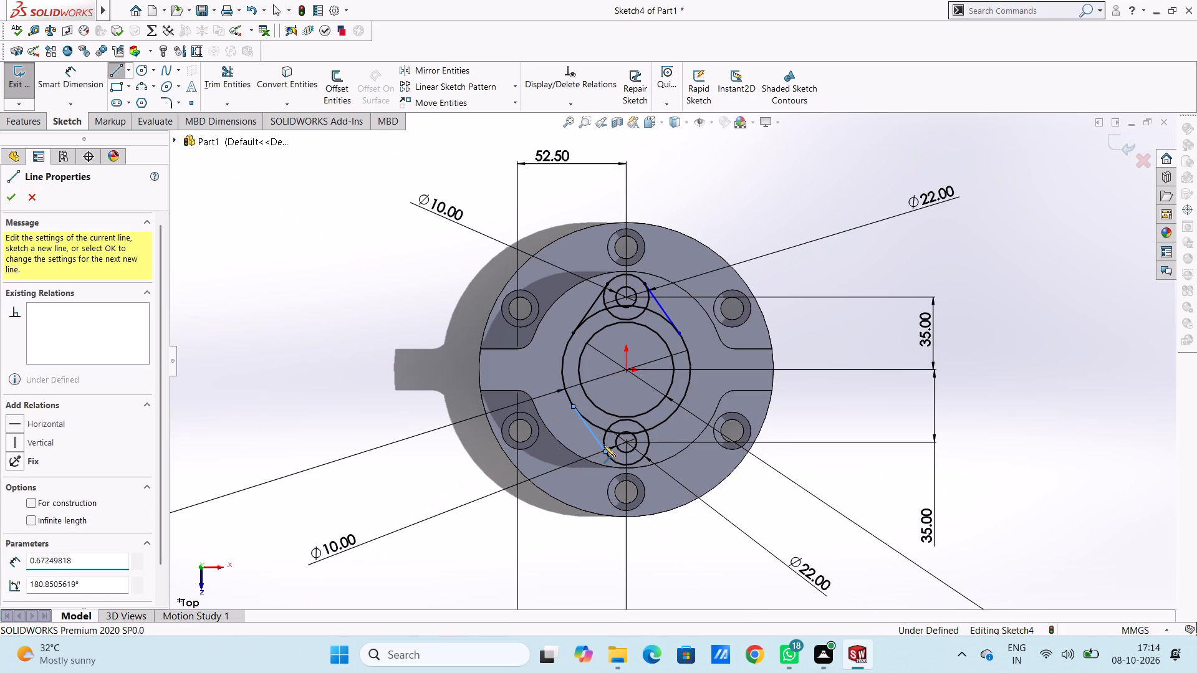
key(Escape)
key(Escape)
key(Escape)
key(Escape)
key(Escape)
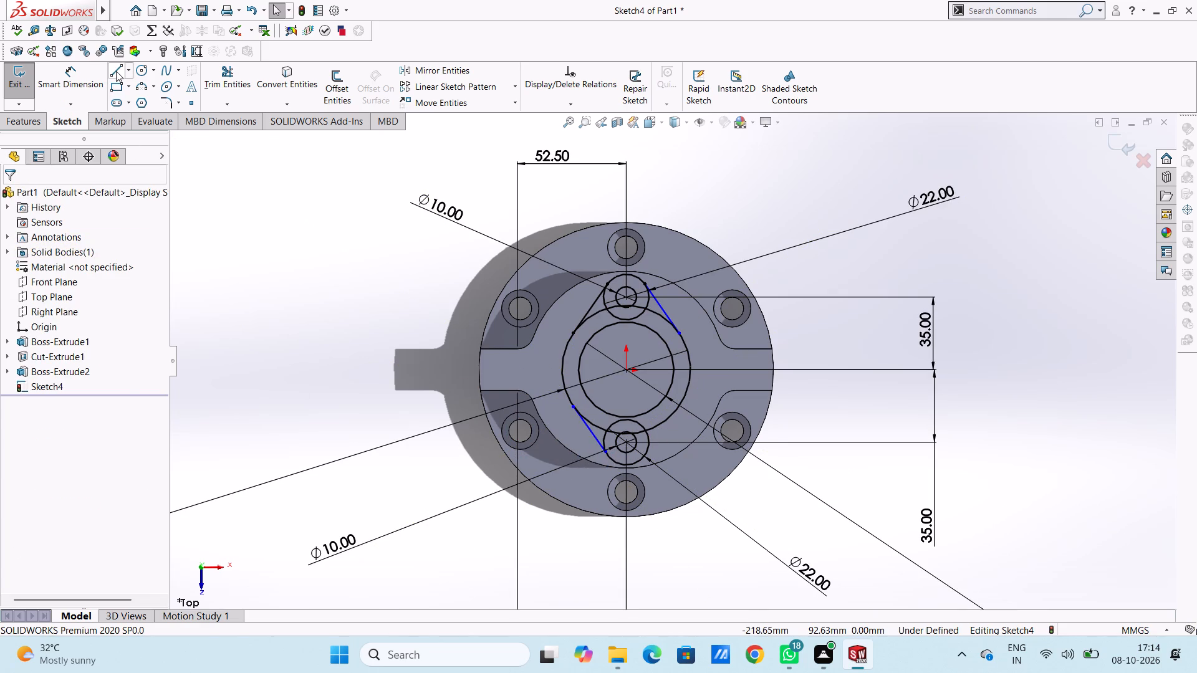
Sketch a line about 33.2 mm long from the lower 22 mm circle's right side to the 62 mm circle.
click(116, 71)
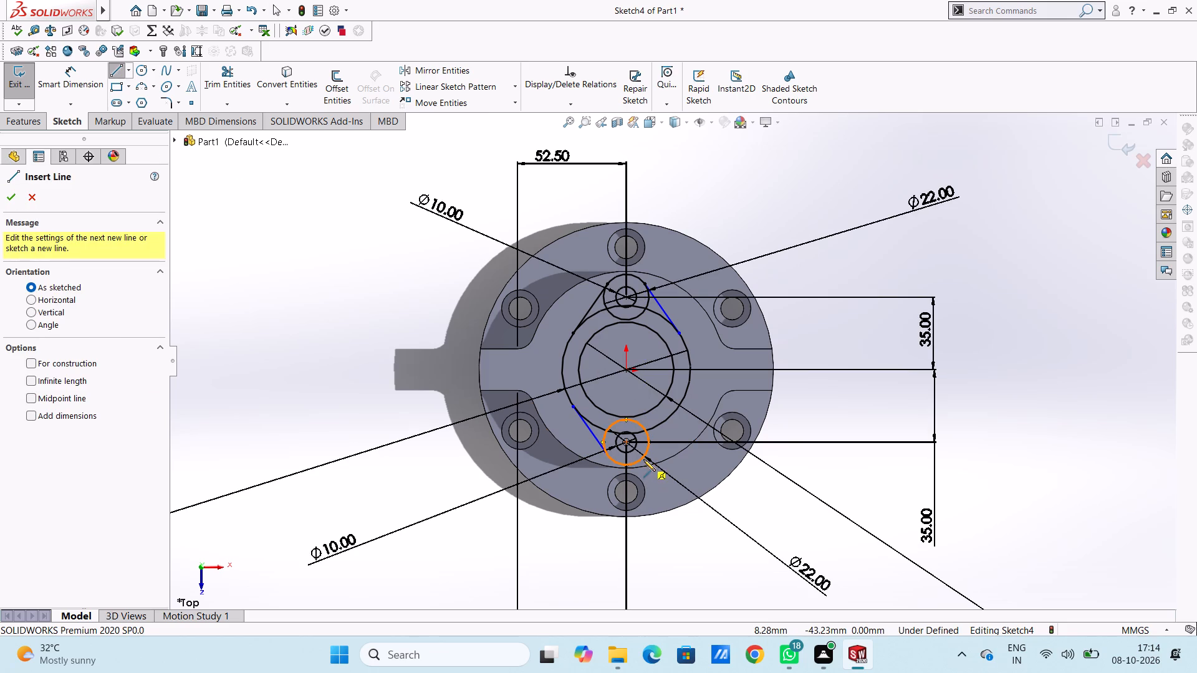
click(643, 457)
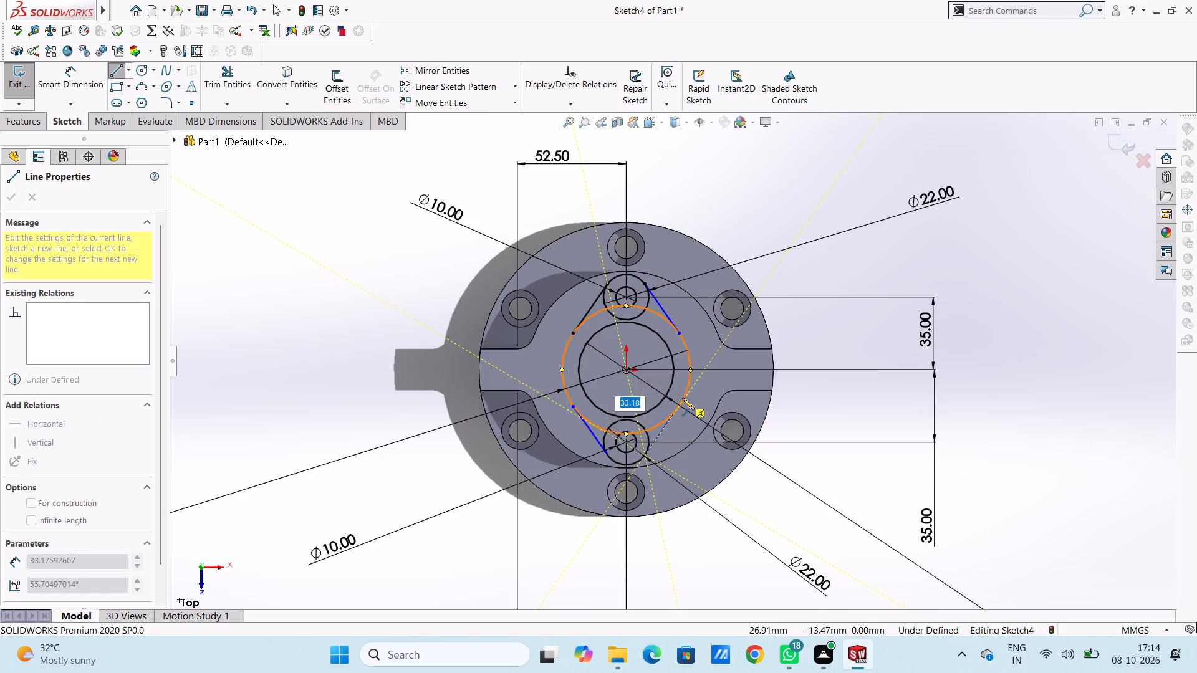
click(682, 398)
key(Escape)
key(Escape)
key(Escape)
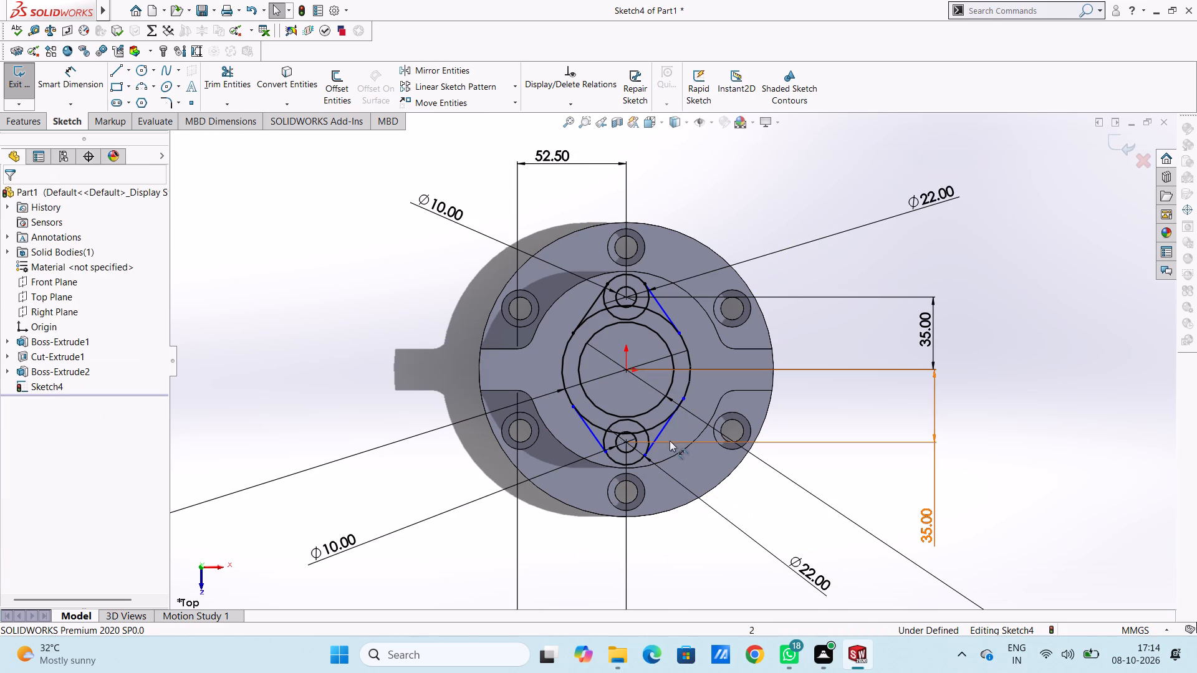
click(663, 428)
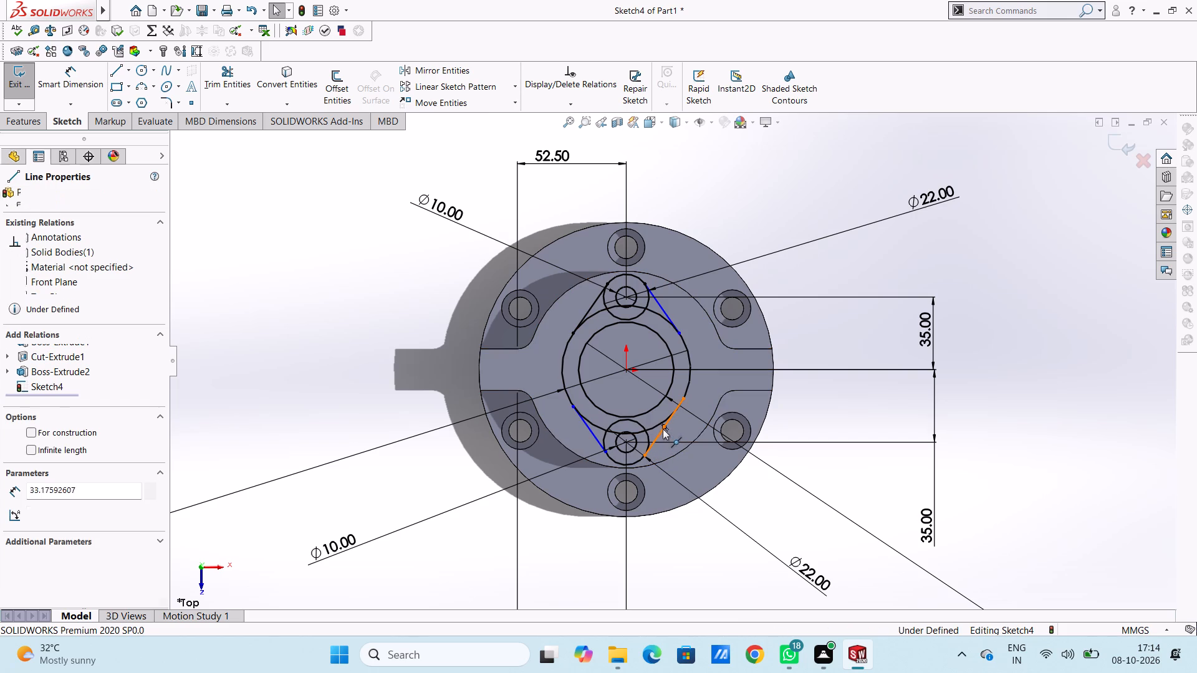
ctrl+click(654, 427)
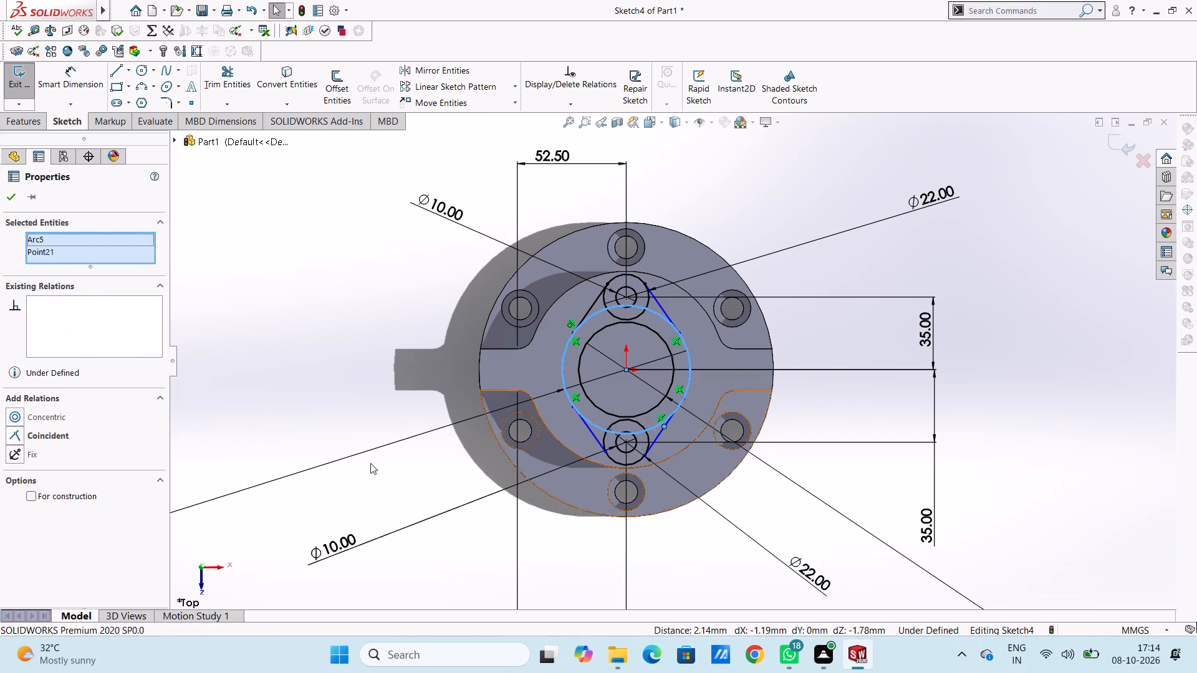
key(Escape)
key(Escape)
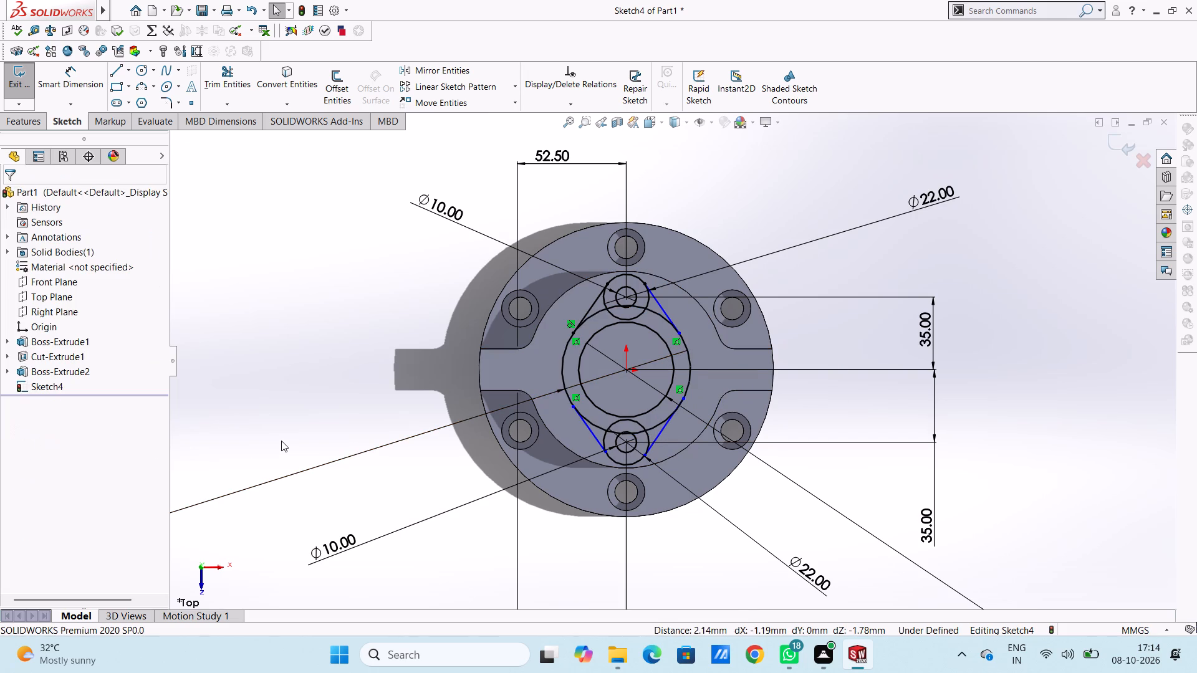
Make the lower right and lower left connecting lines tangent to the 62 mm circle.
scroll(663, 434, up, 2)
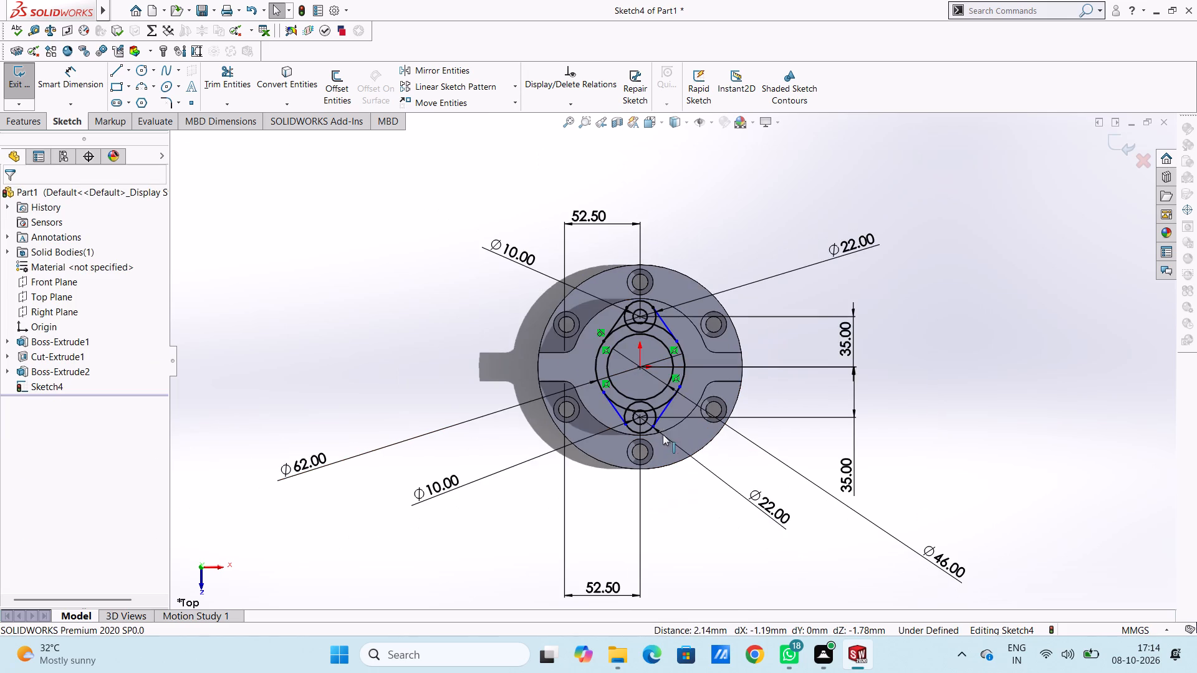
scroll(674, 393, down, 6)
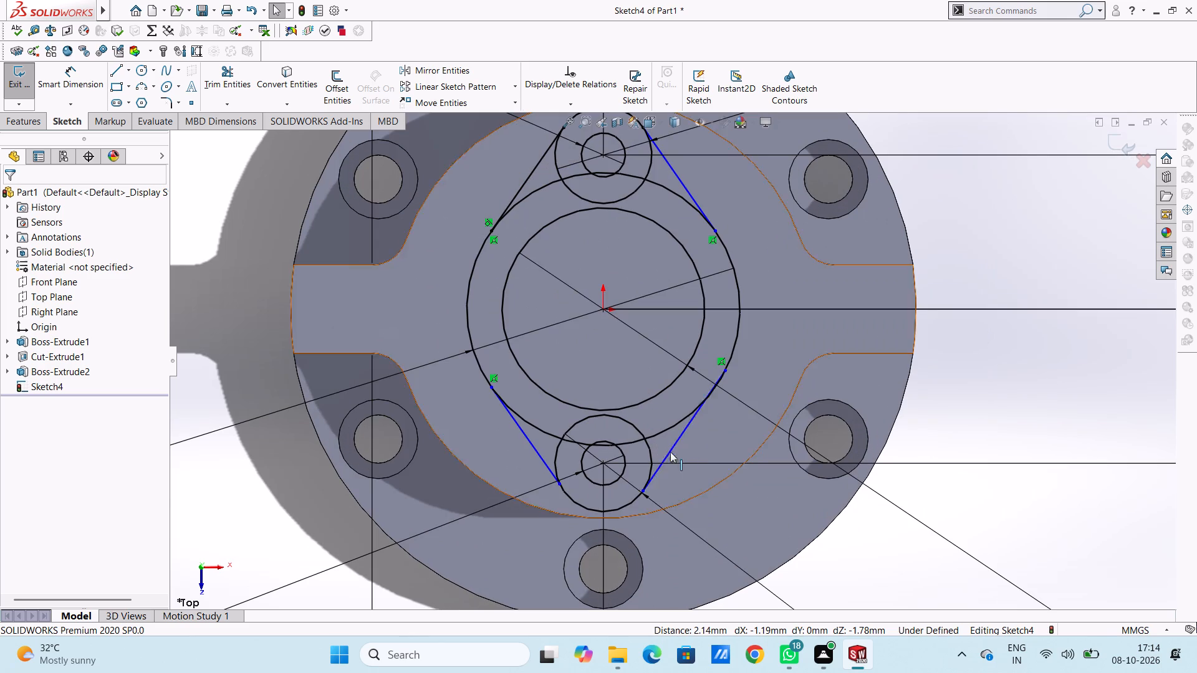
click(668, 451)
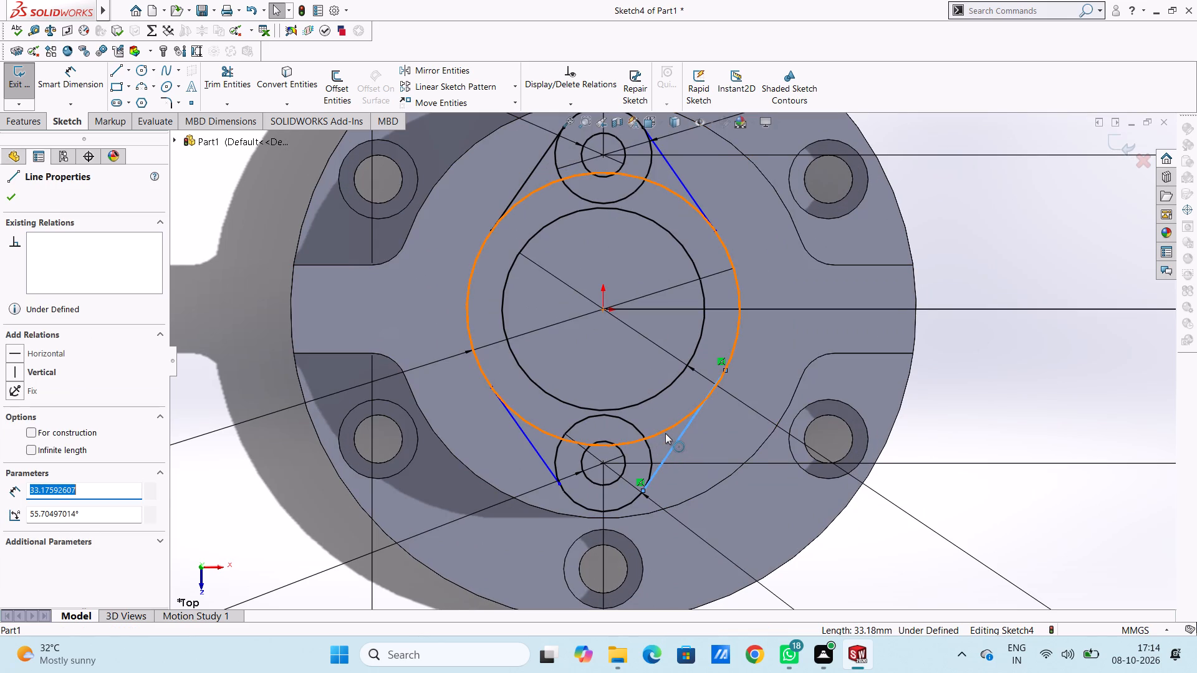
ctrl+click(665, 432)
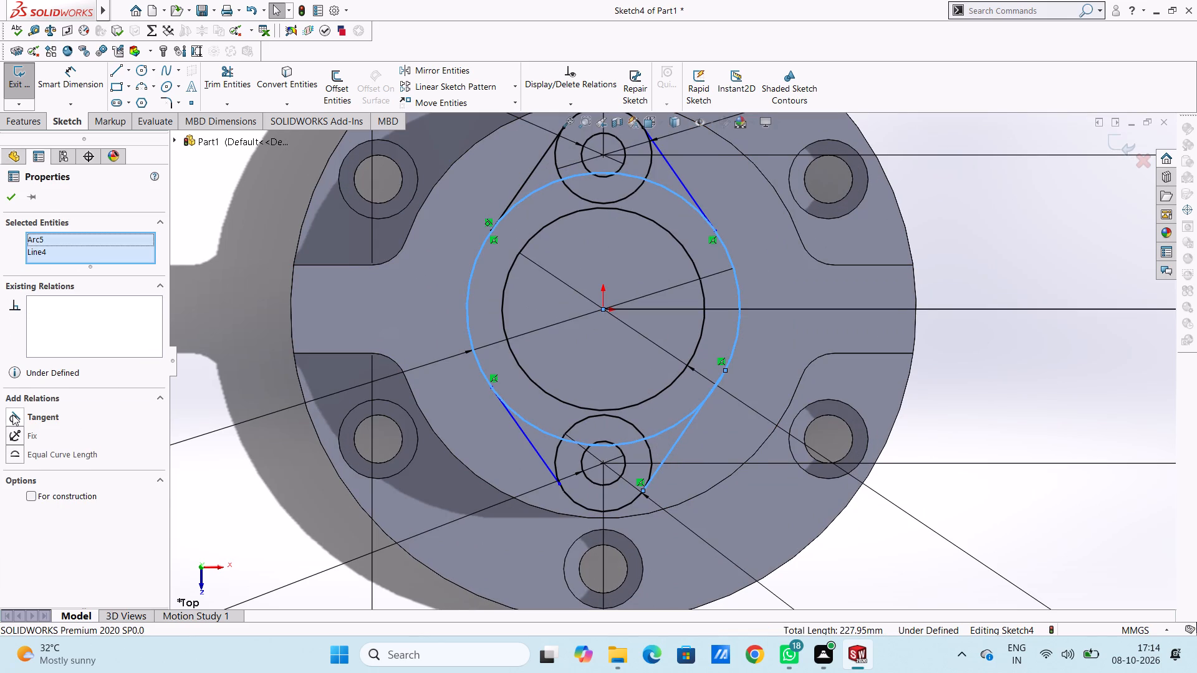
click(12, 414)
click(259, 507)
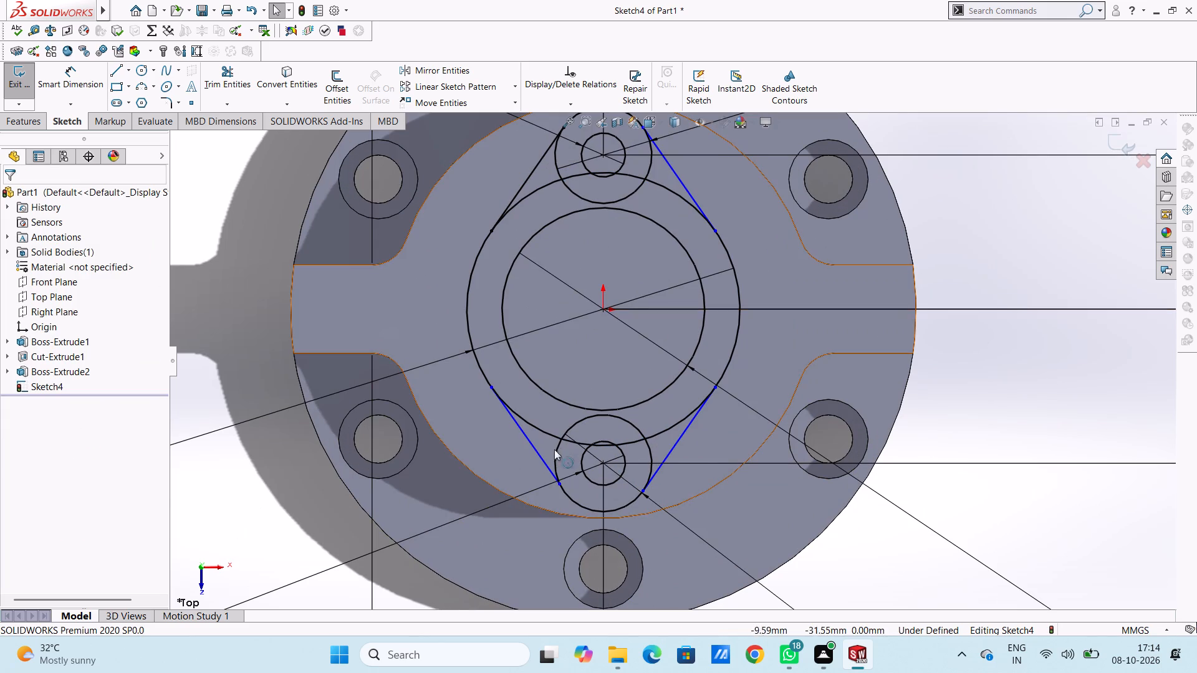
click(536, 454)
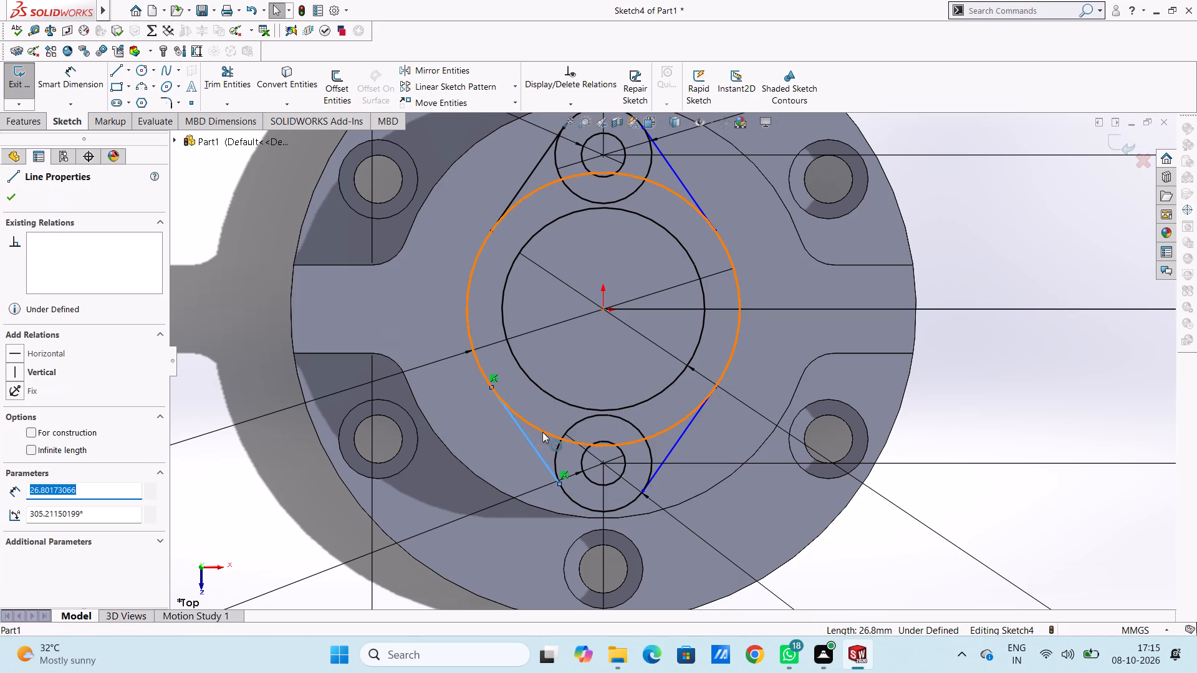
ctrl+click(542, 432)
click(14, 418)
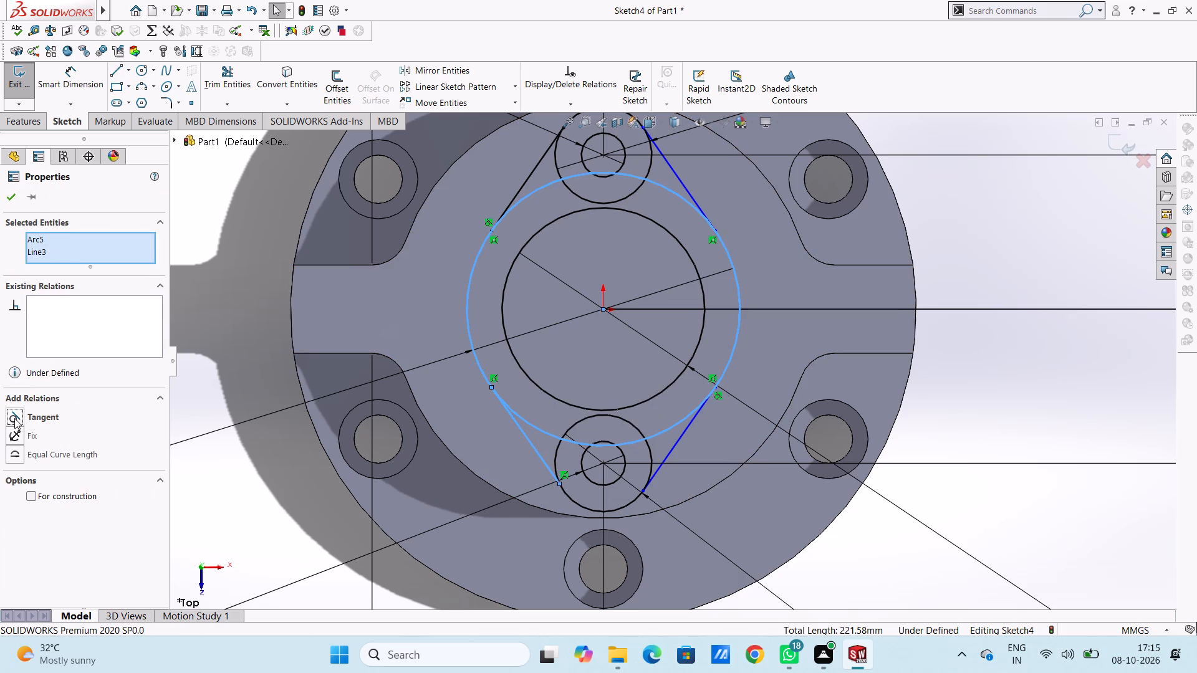
click(259, 465)
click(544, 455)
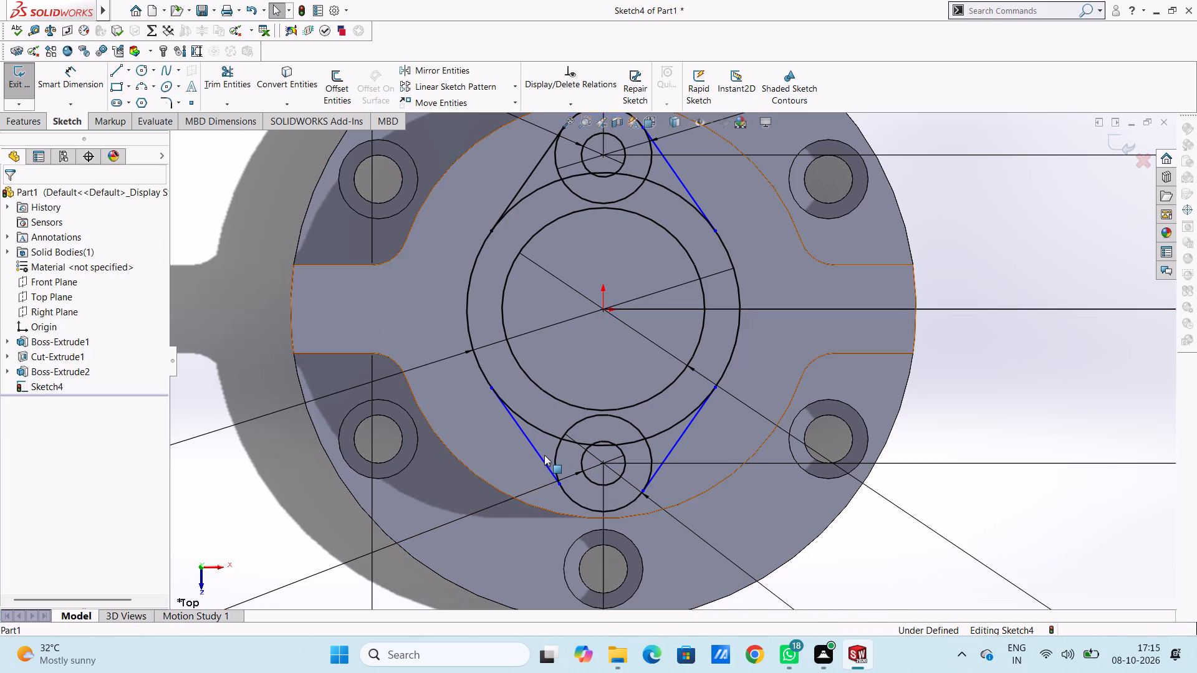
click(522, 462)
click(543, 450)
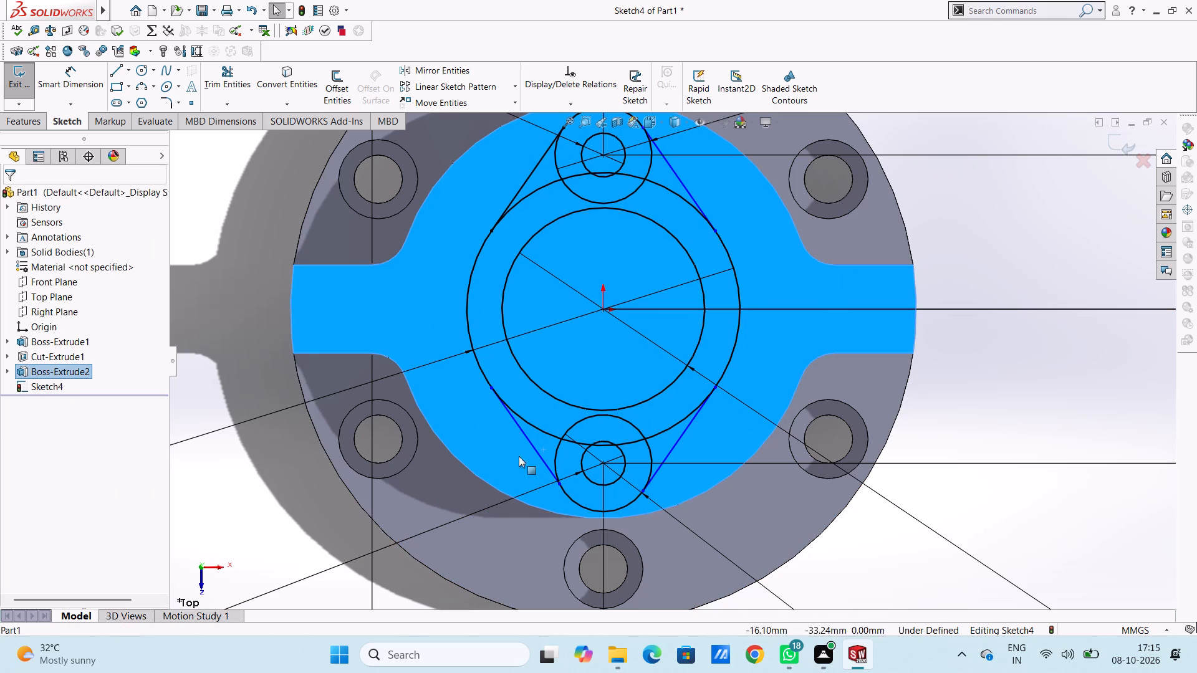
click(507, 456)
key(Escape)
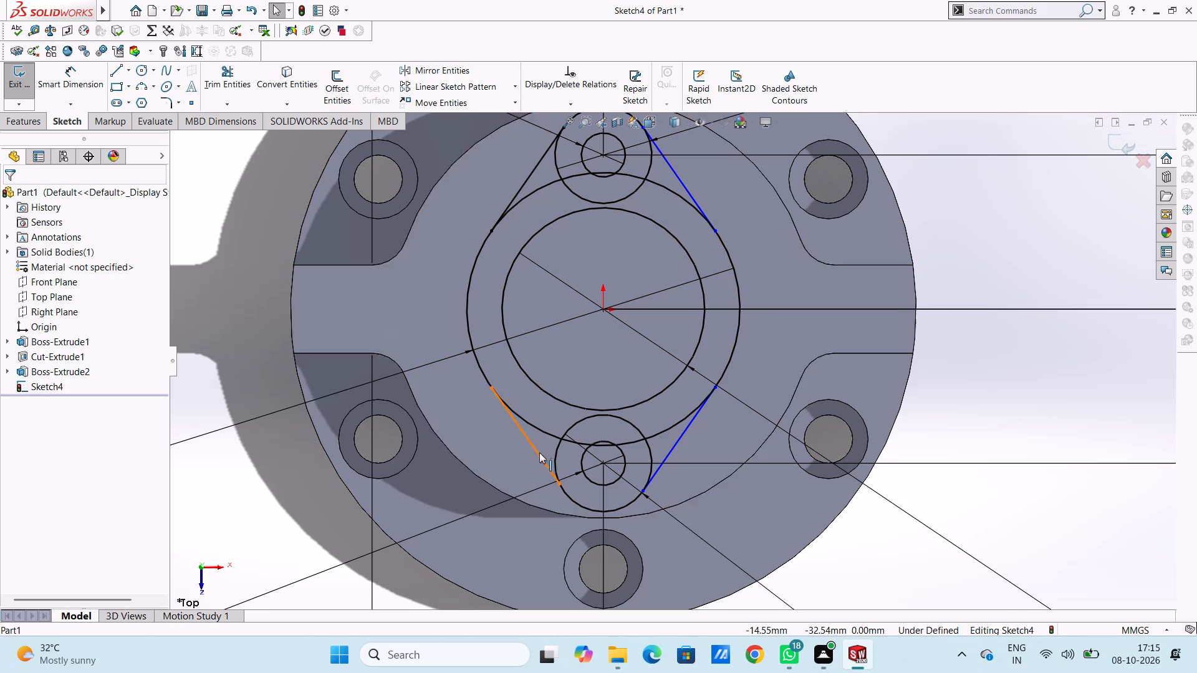
Make the lower left and lower right connecting lines tangent to the lower 22 mm circle.
click(539, 454)
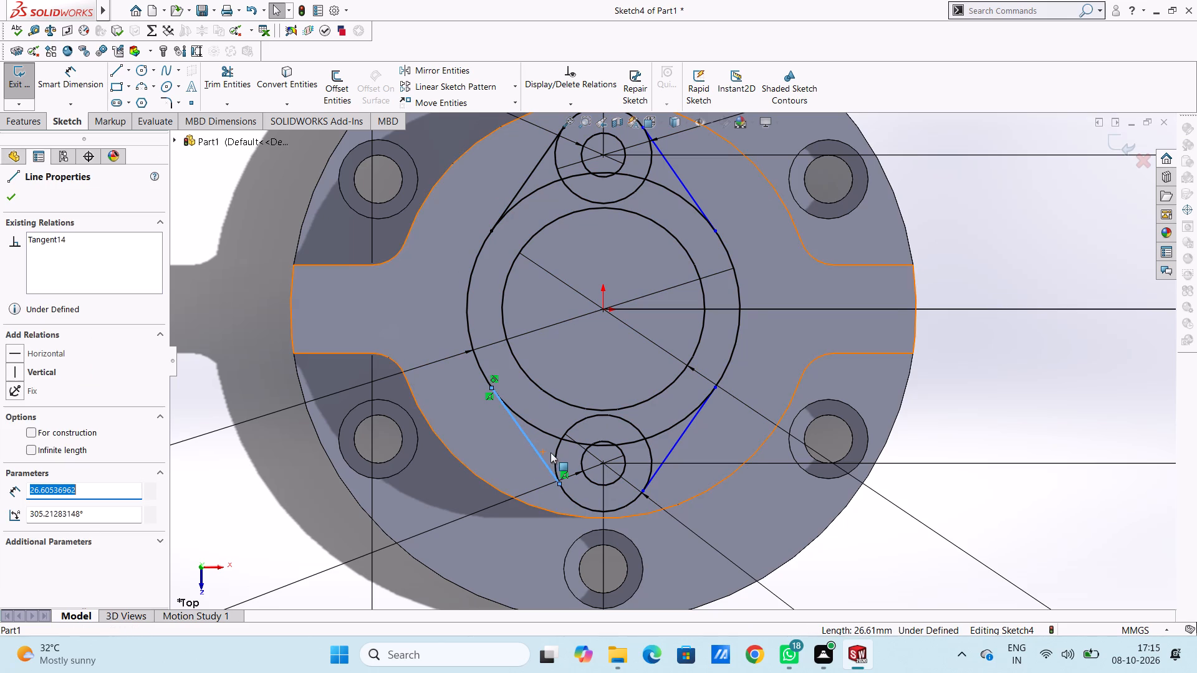
ctrl+click(554, 456)
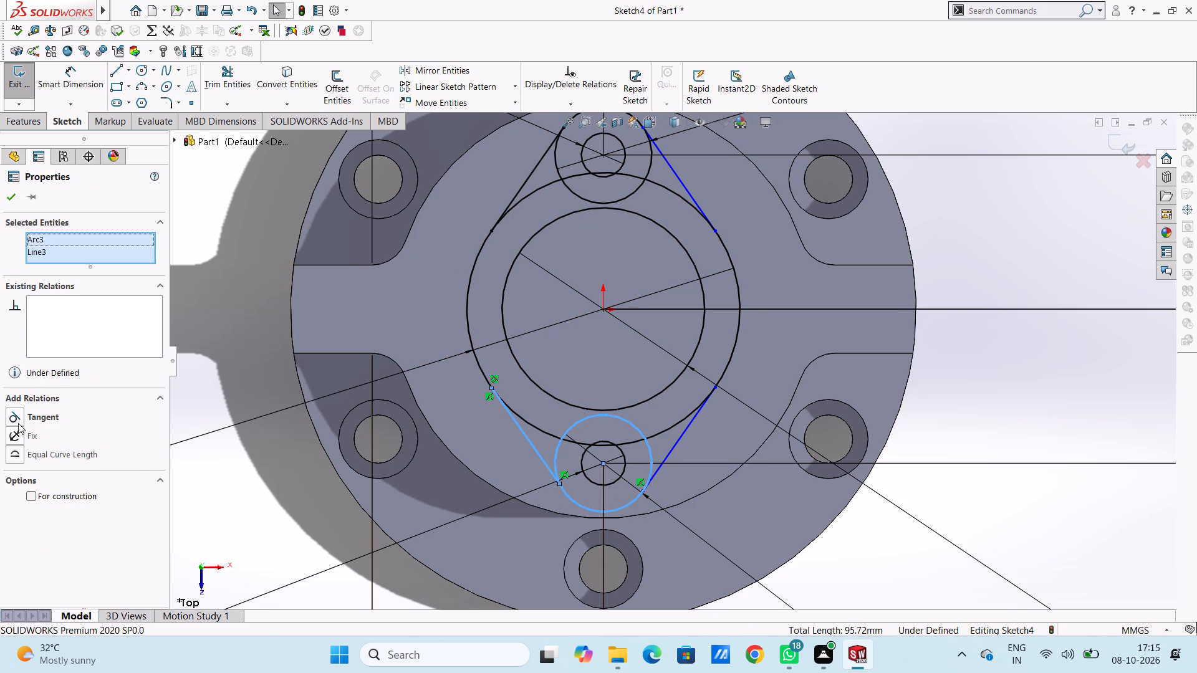
click(19, 417)
click(209, 490)
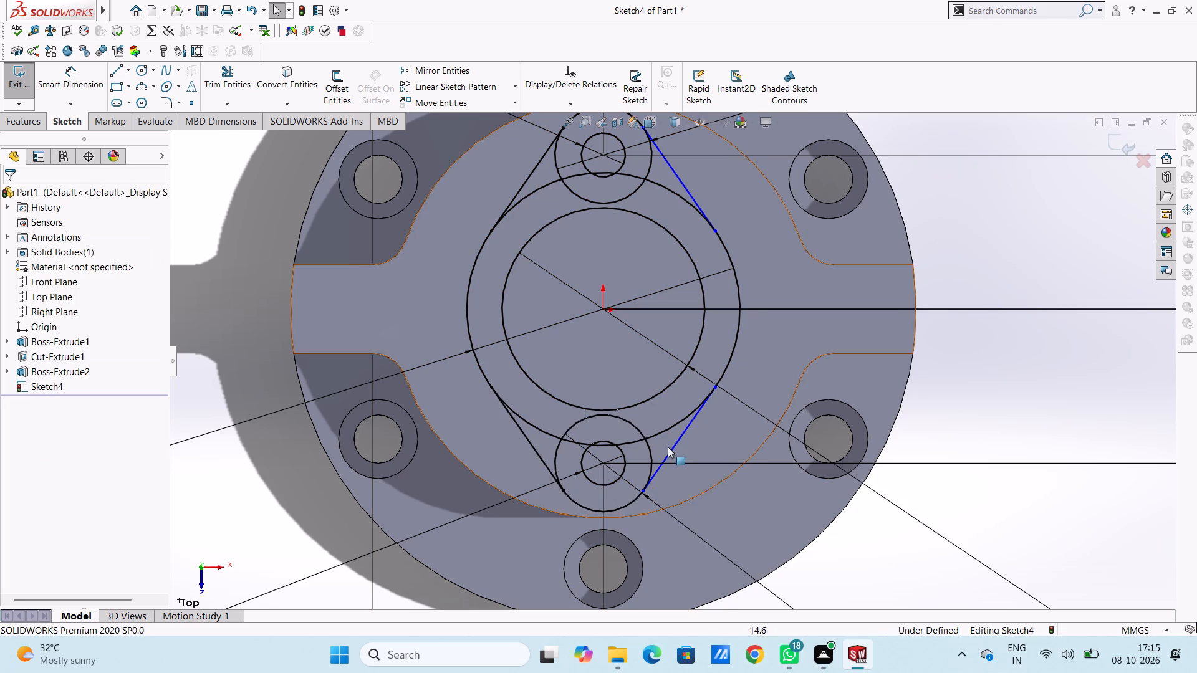
click(673, 449)
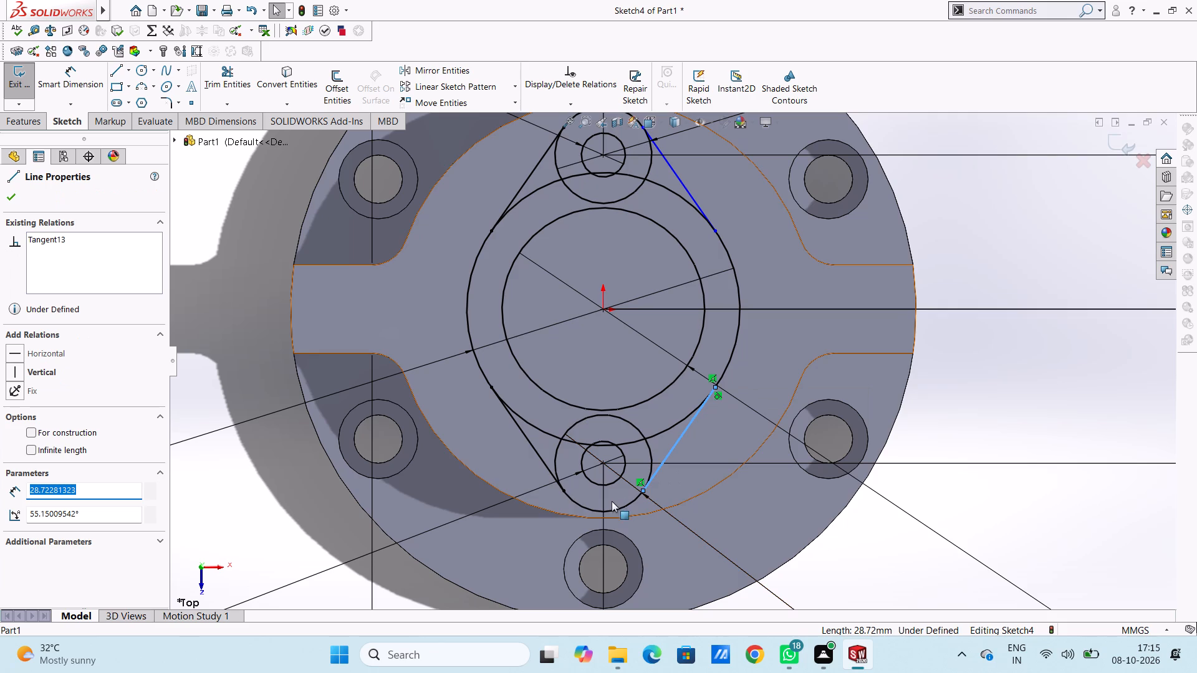
ctrl+click(615, 507)
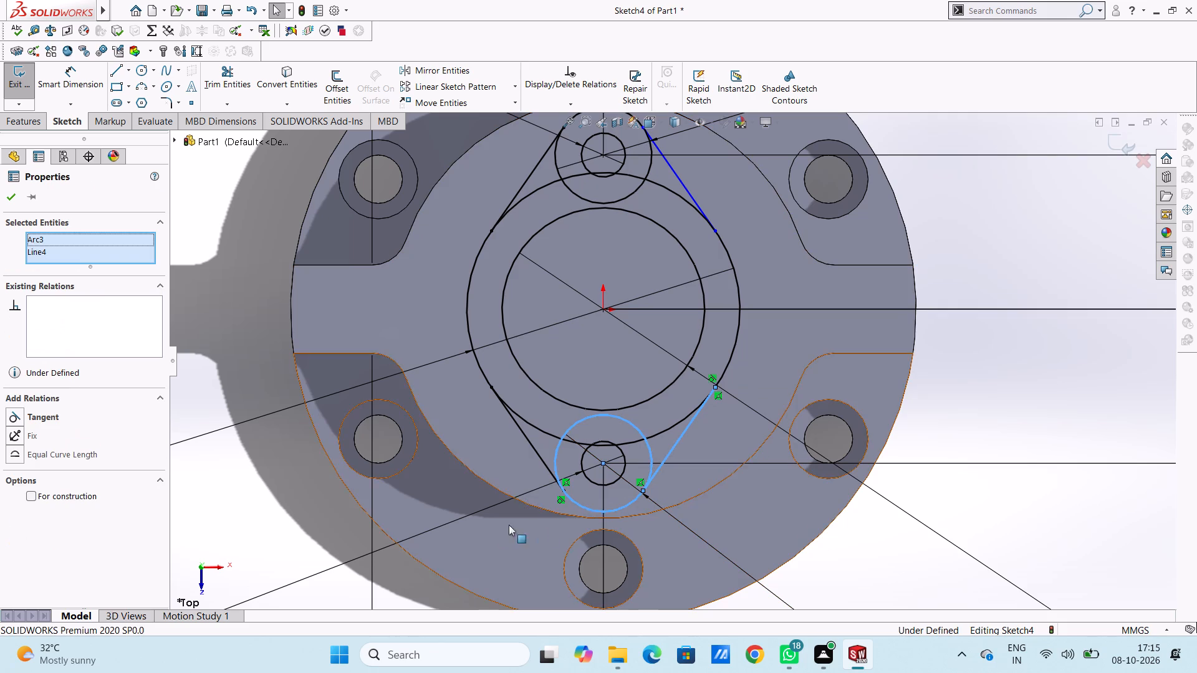
click(30, 417)
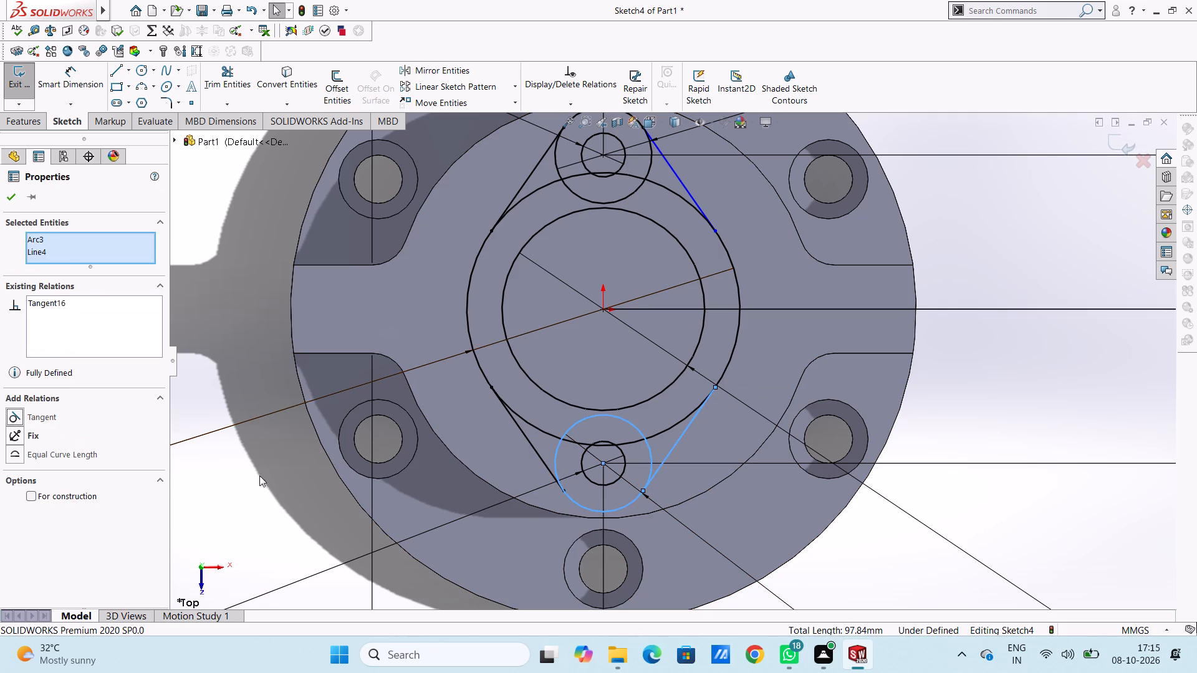
click(287, 484)
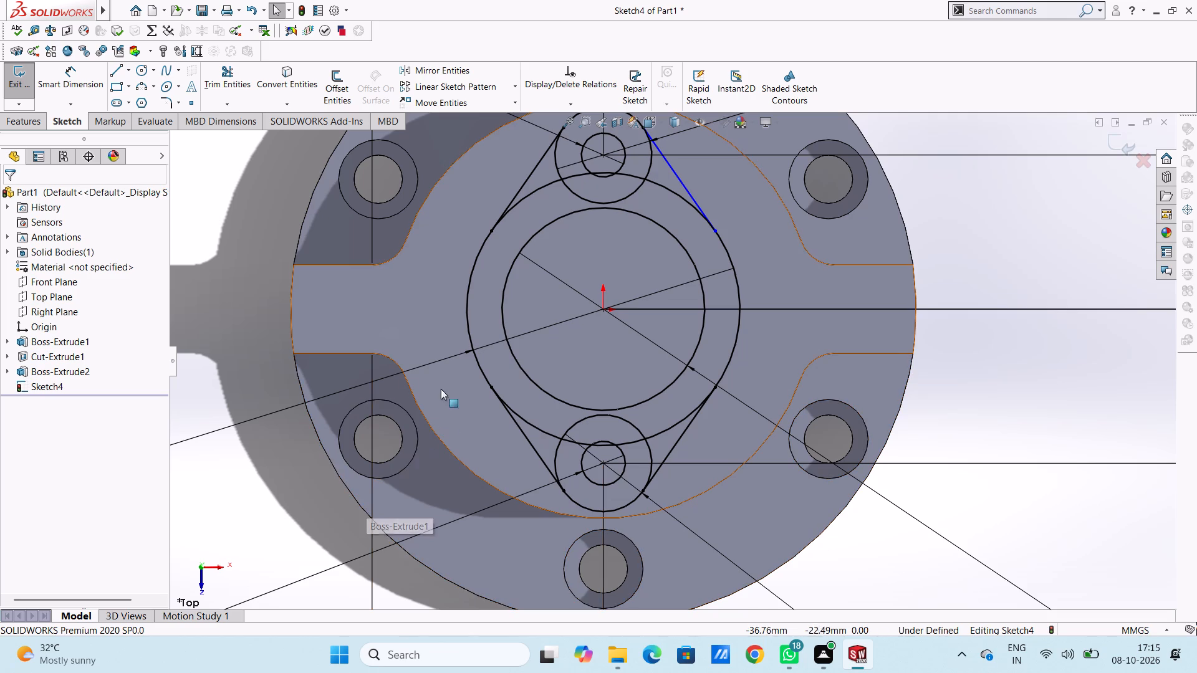
Make the upper right connecting line tangent to the upper 22 mm circle and to the 62 mm circle.
scroll(426, 380, up, 2)
scroll(680, 203, down, 2)
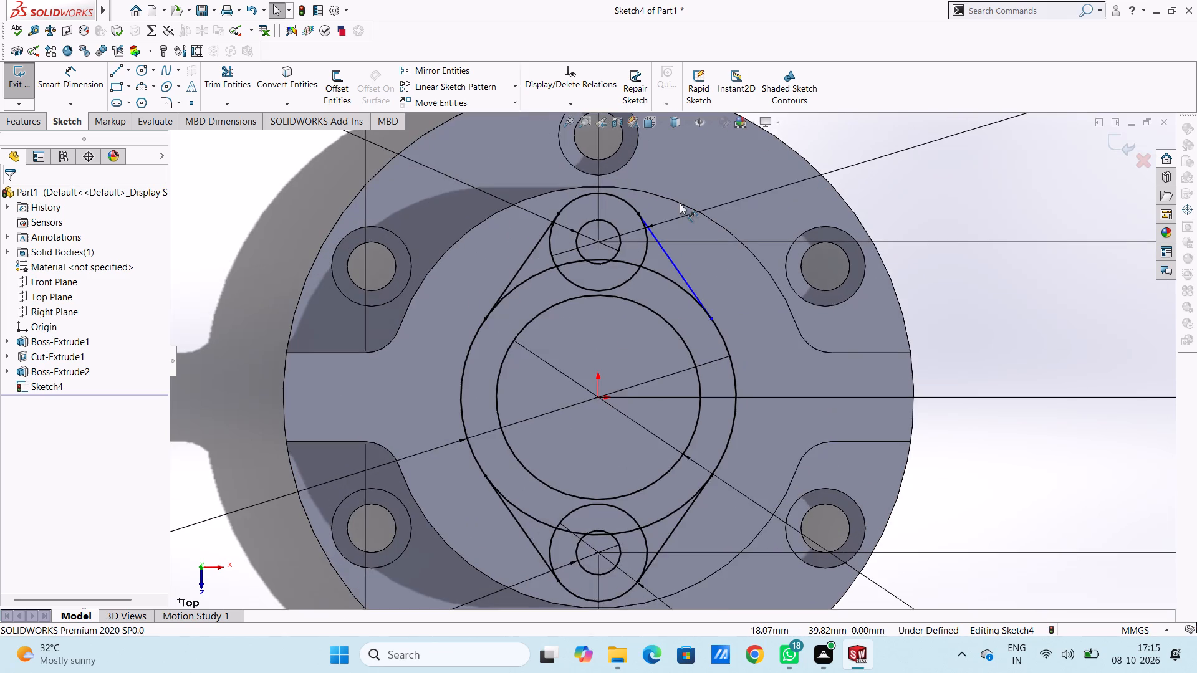
scroll(680, 203, up, 2)
scroll(703, 193, down, 1)
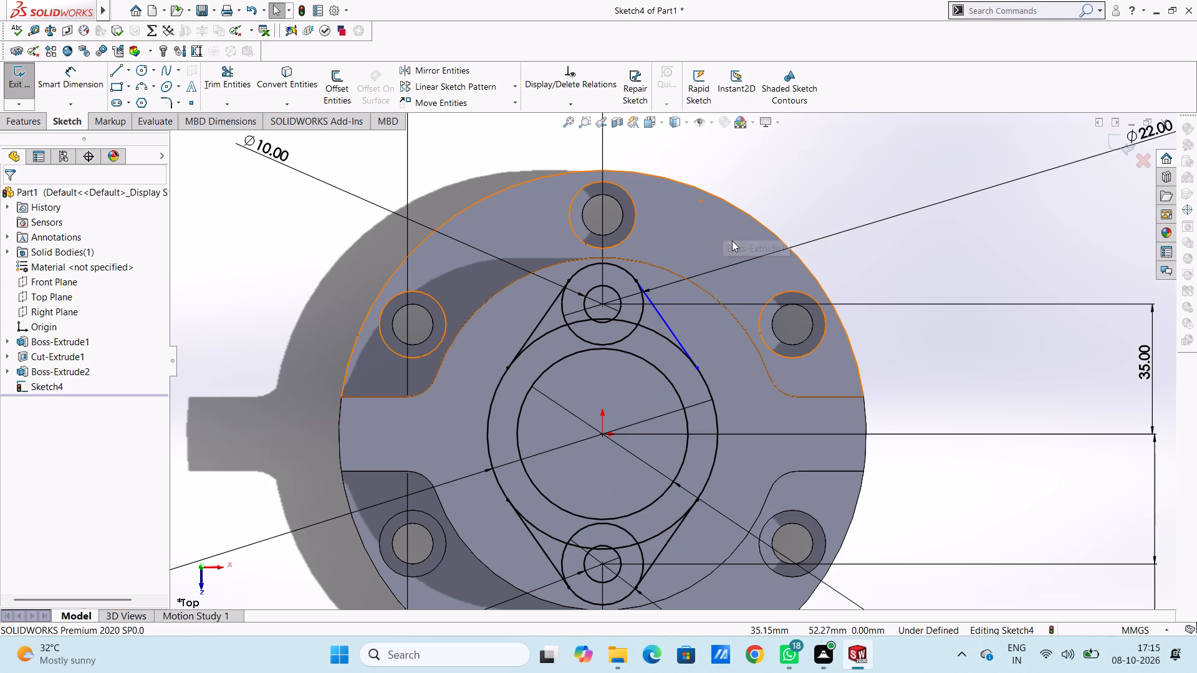
scroll(746, 210, down, 1)
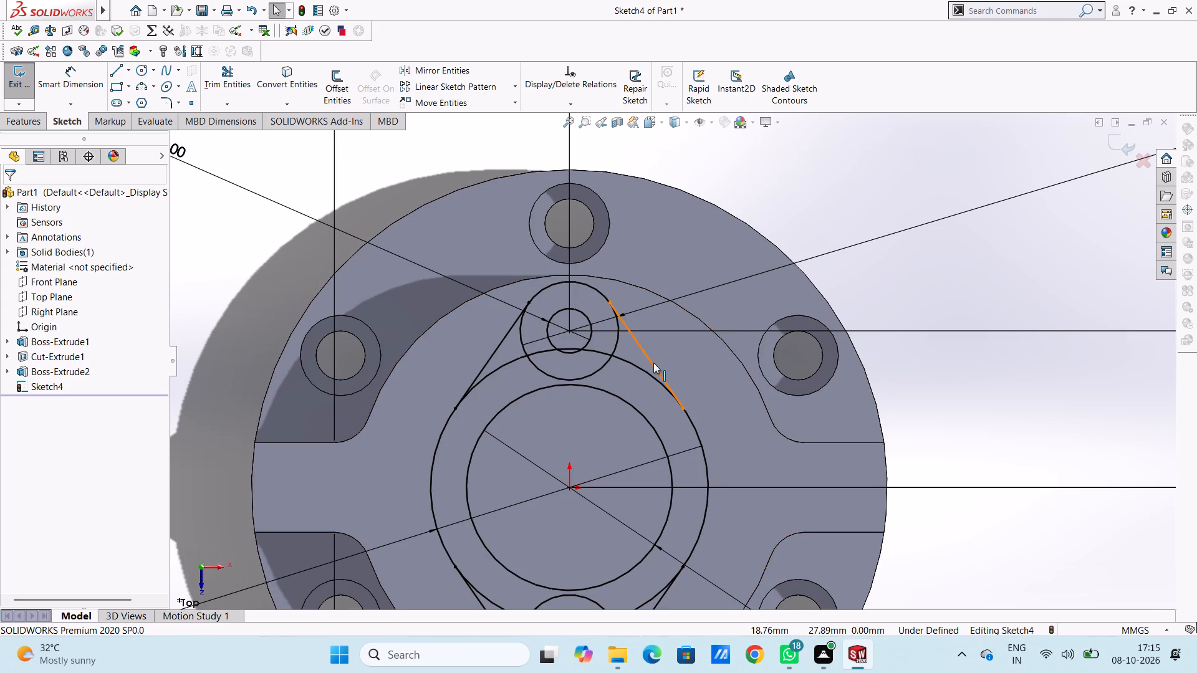
click(653, 363)
ctrl+click(615, 343)
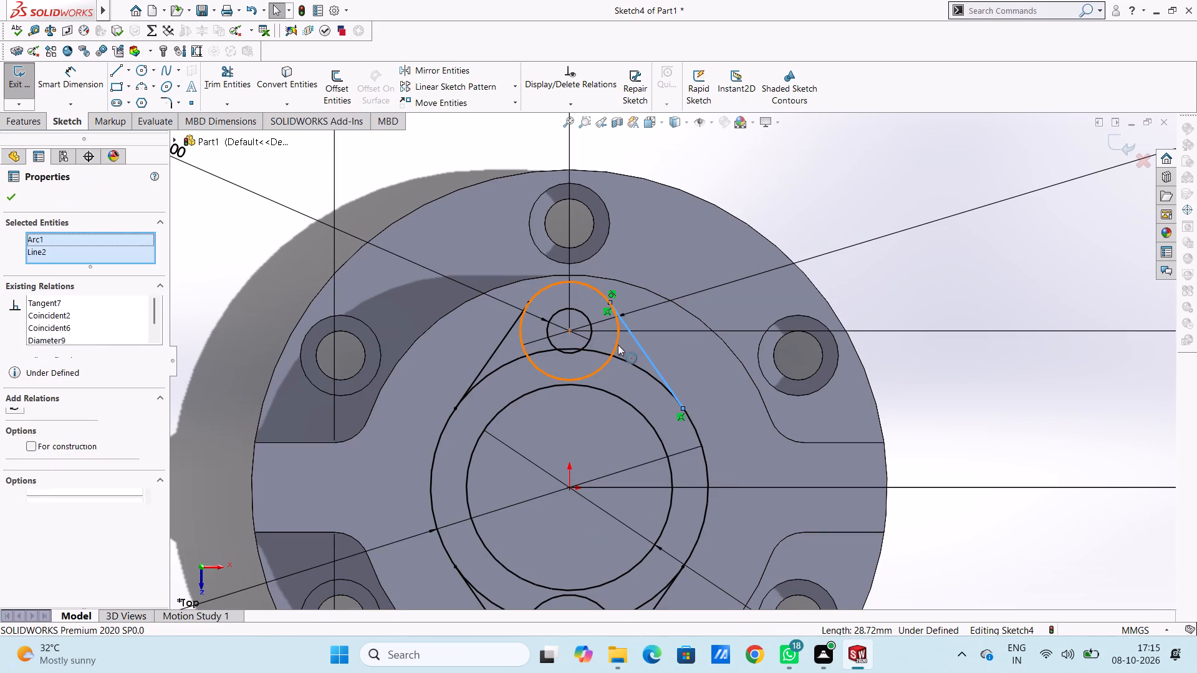
click(7, 414)
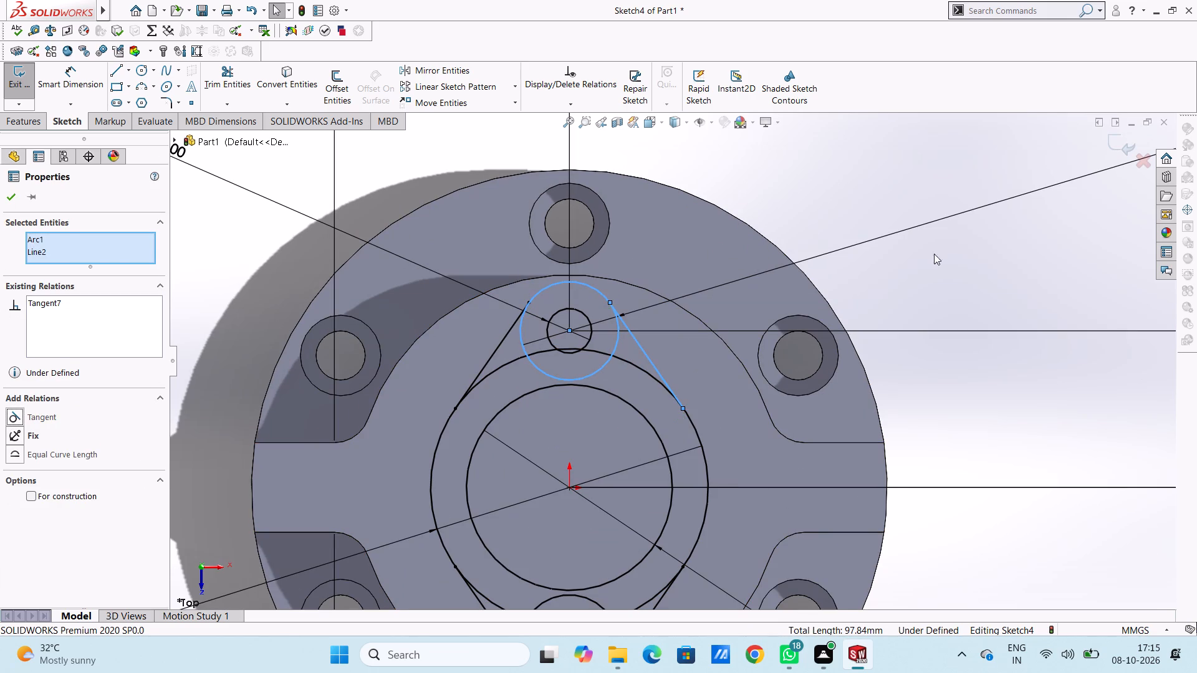
click(951, 236)
click(656, 369)
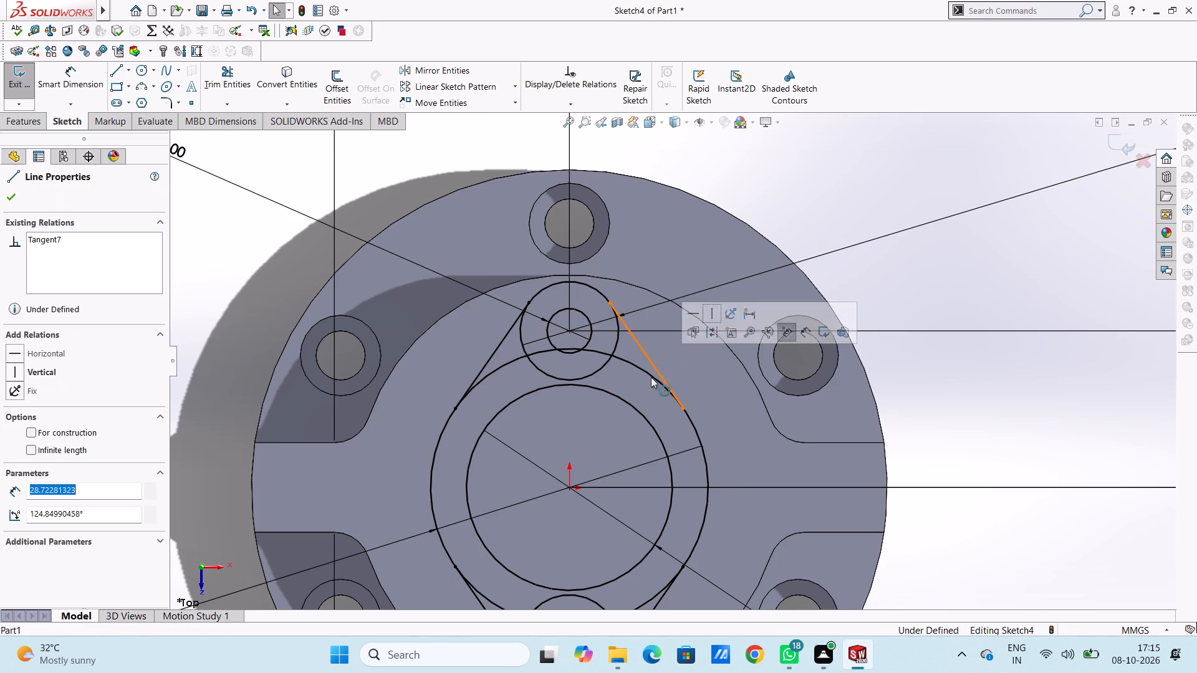
ctrl+click(649, 378)
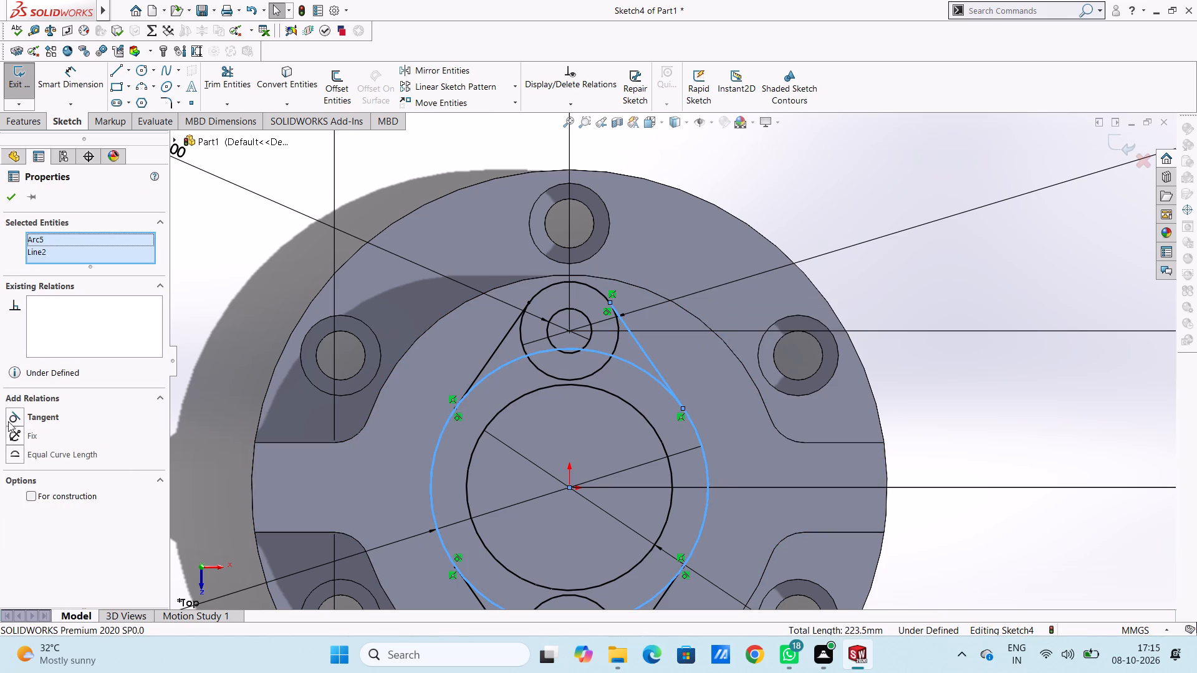
click(10, 419)
click(248, 308)
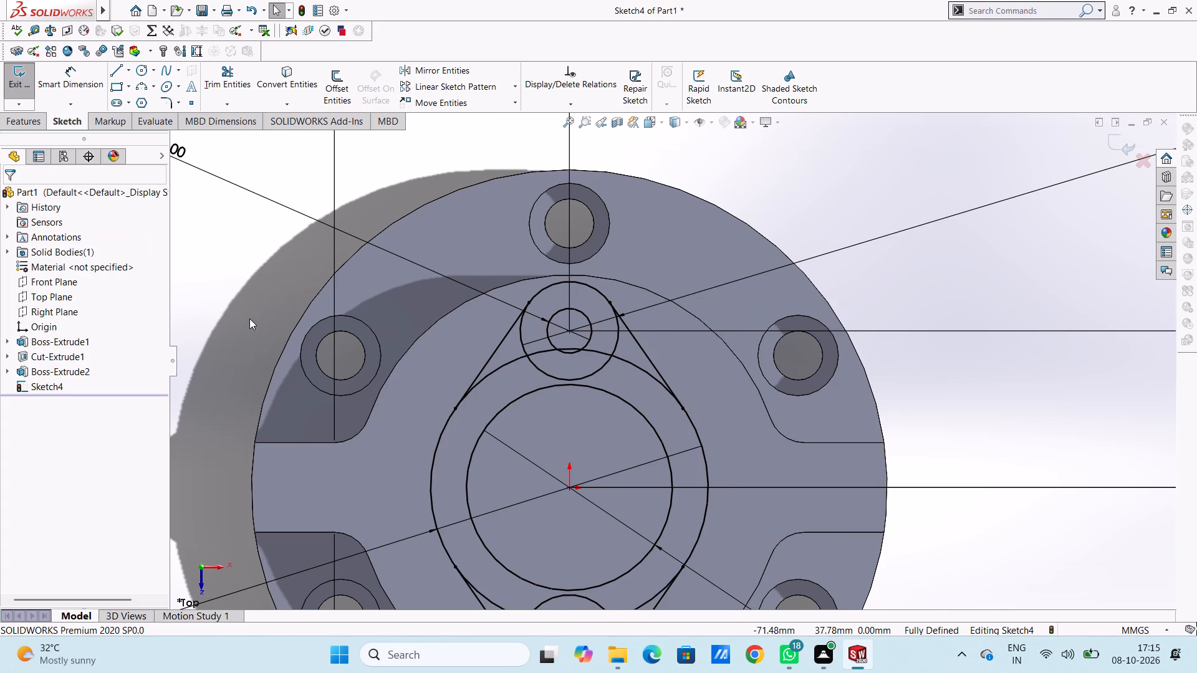
Trim away the upper arc of the 62 mm circle between the two upper tangent lines, including the pieces crossing the upper lug circles.
scroll(249, 318, up, 3)
click(243, 91)
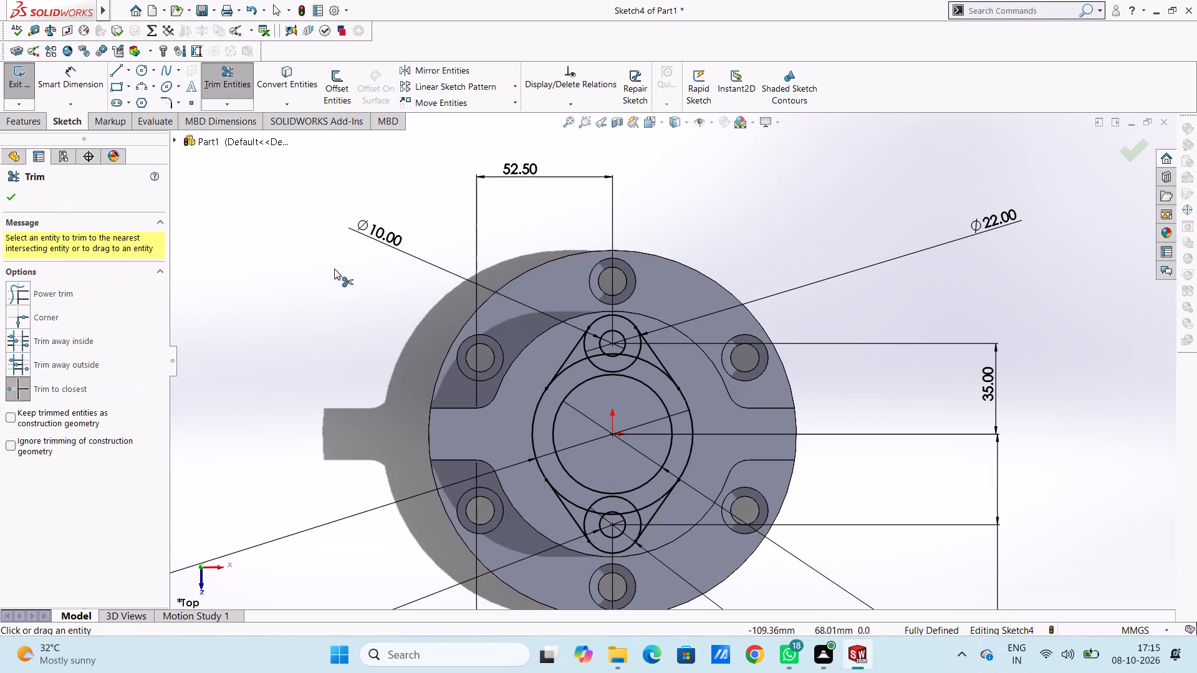
scroll(647, 365, down, 2)
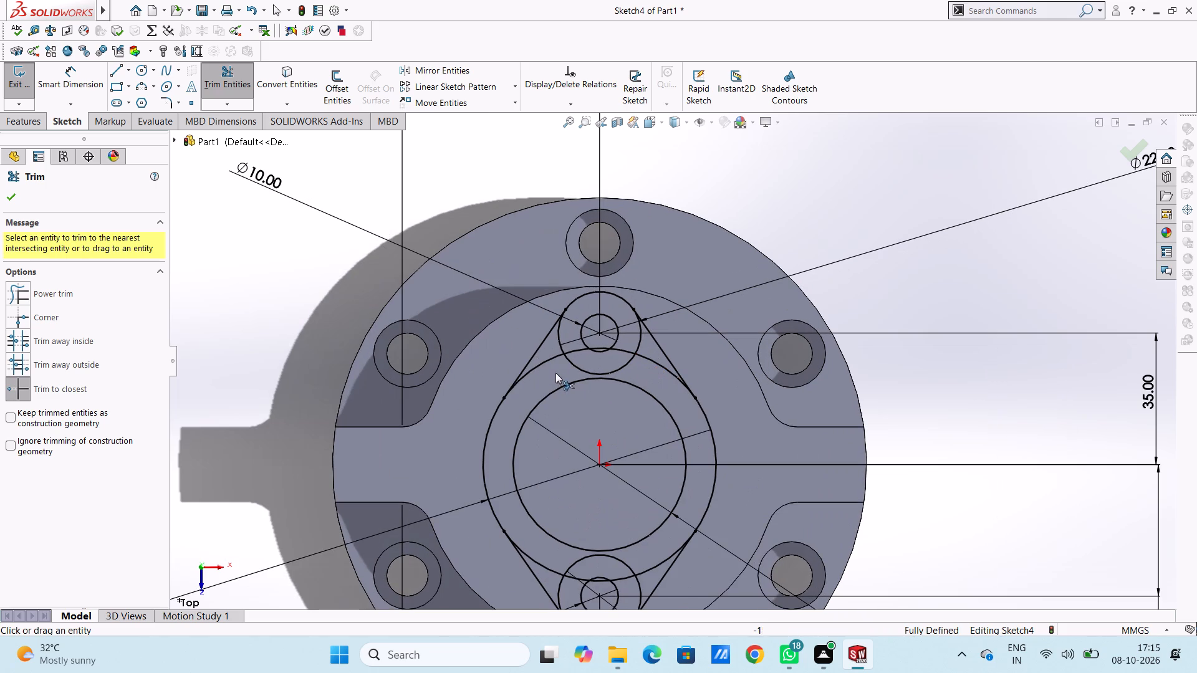
click(544, 365)
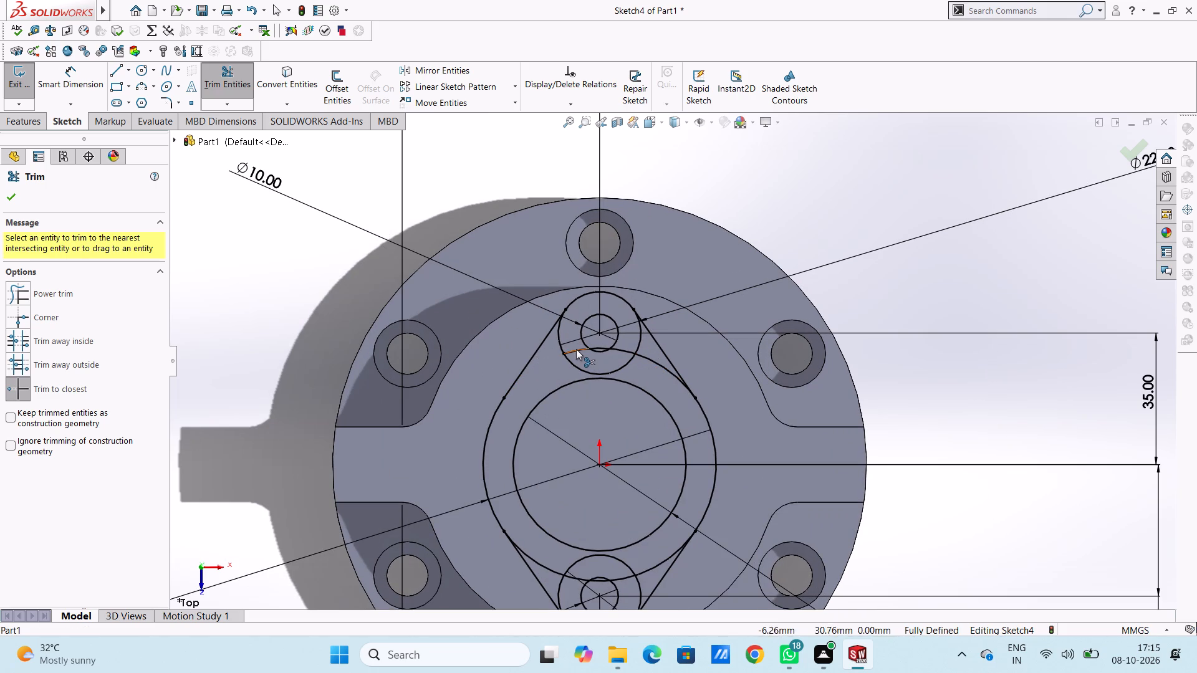
click(576, 349)
click(601, 346)
click(624, 350)
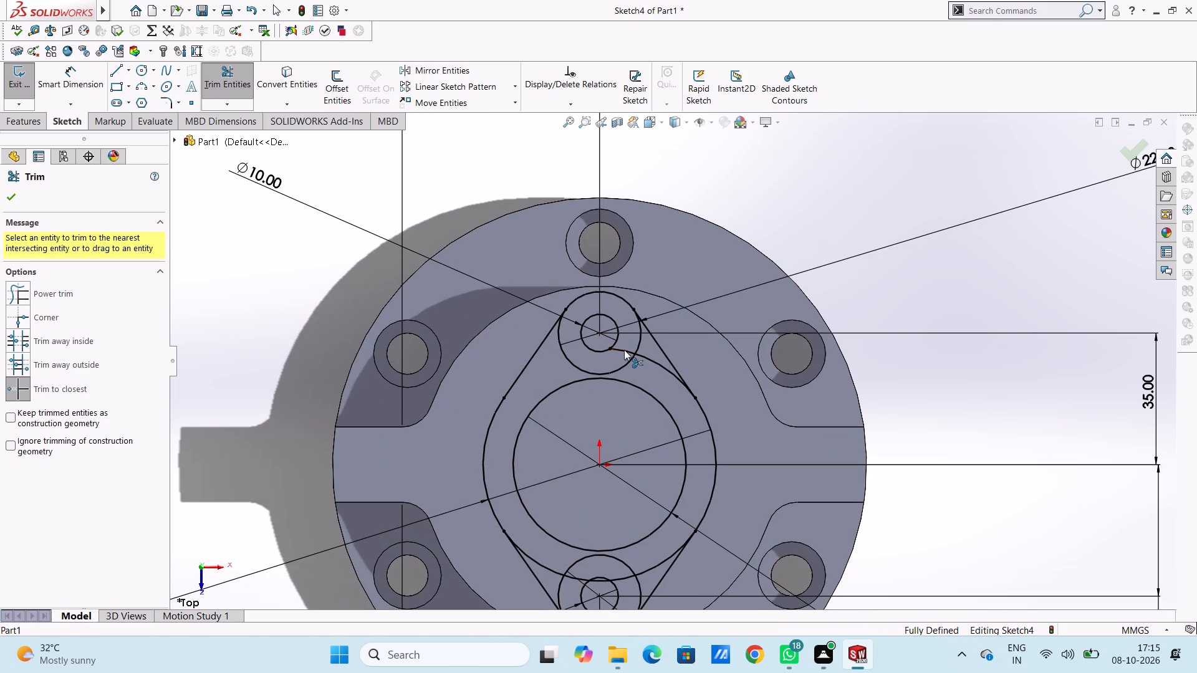
click(652, 360)
Trim away the 62 mm circle's lower arc between the tangent lines and the inner arc of the lower 22 mm circle.
scroll(638, 416, up, 2)
scroll(648, 485, down, 2)
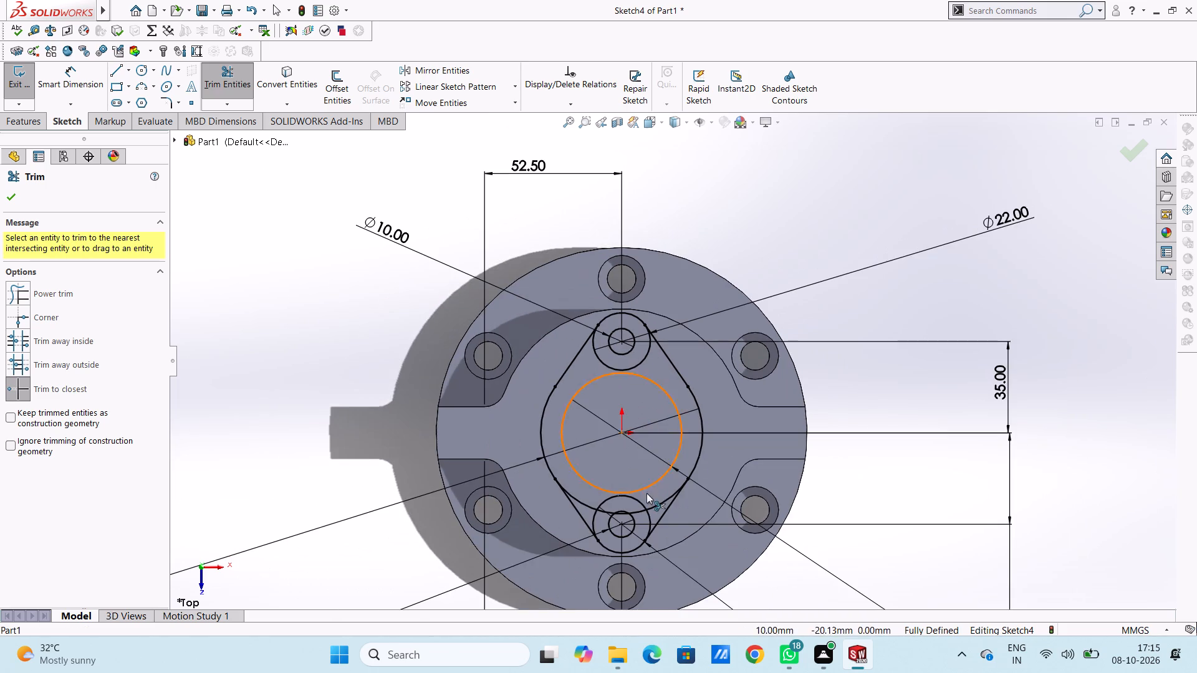
click(567, 504)
click(588, 512)
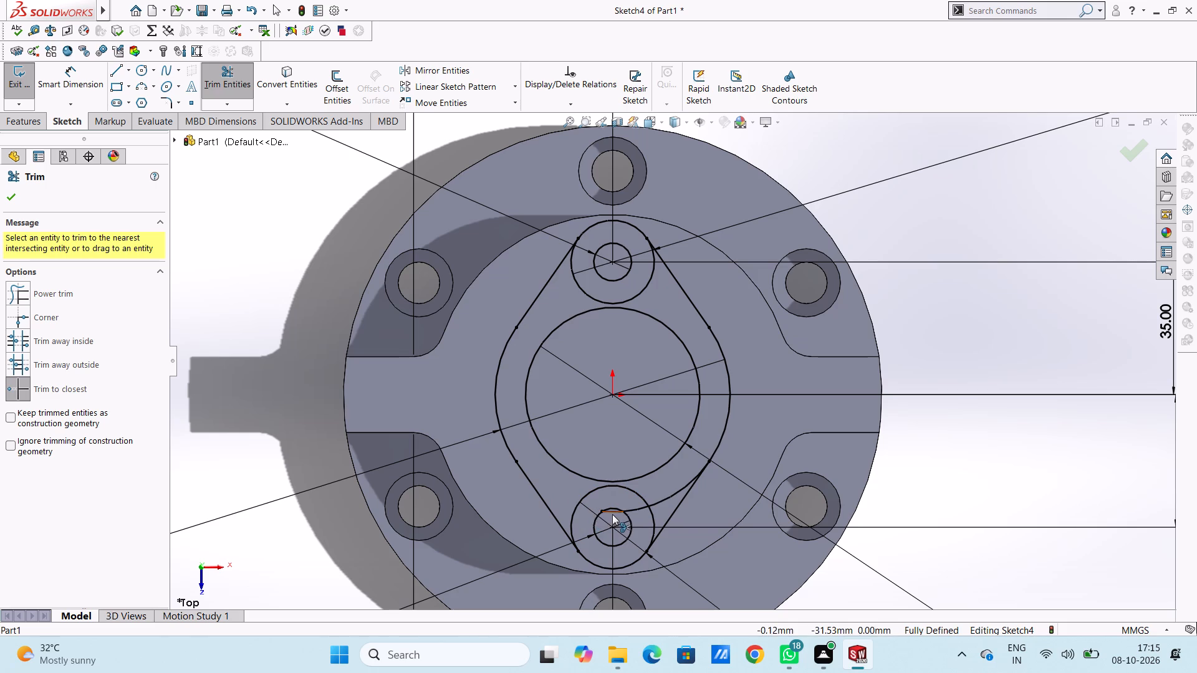
click(612, 514)
click(635, 510)
click(635, 499)
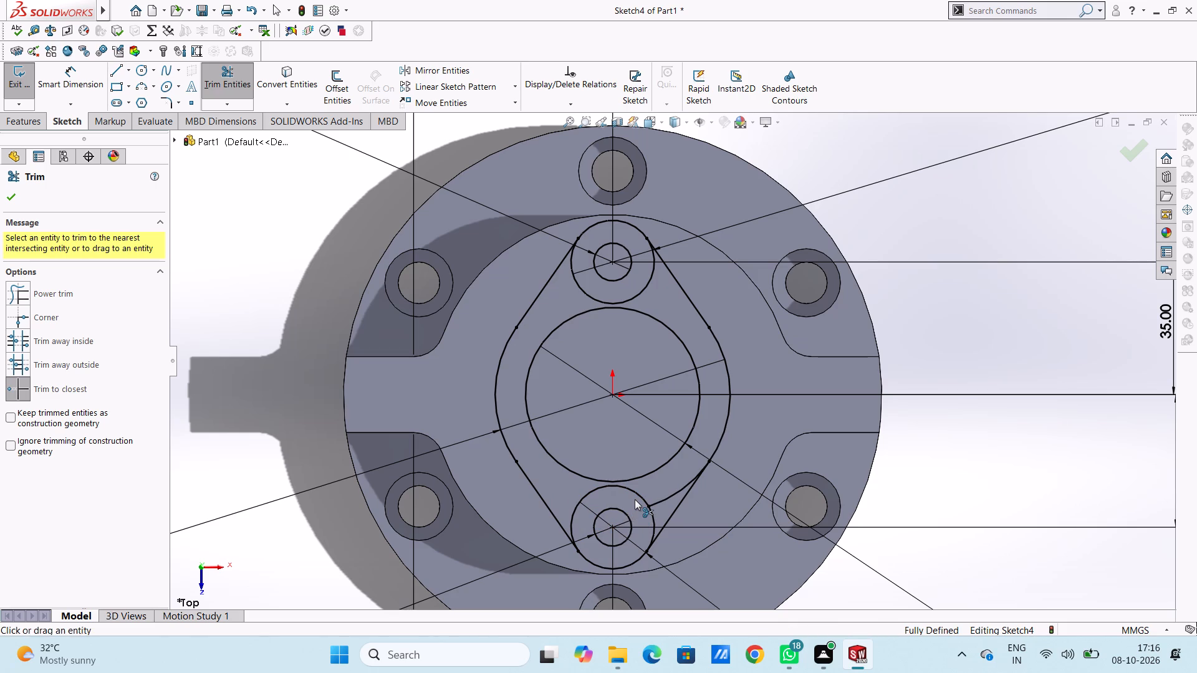
click(635, 497)
click(662, 504)
click(650, 512)
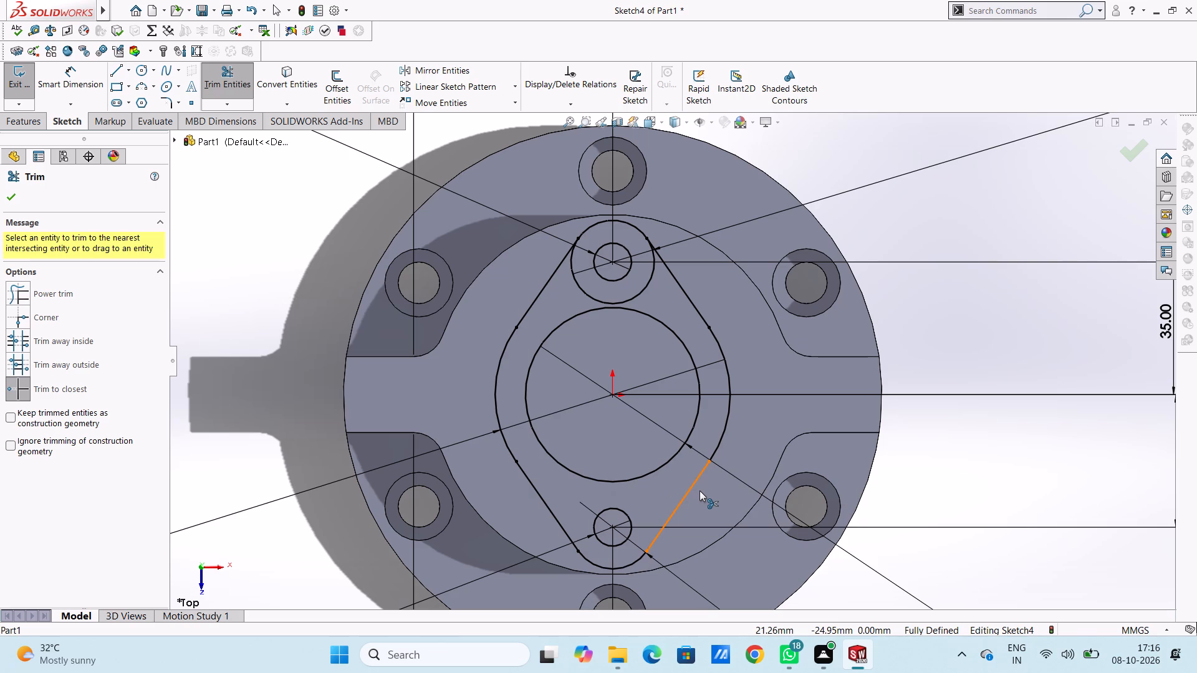
Trim away the inner arc of the upper 22 mm circle to leave one continuous outer outline.
scroll(707, 469, up, 1)
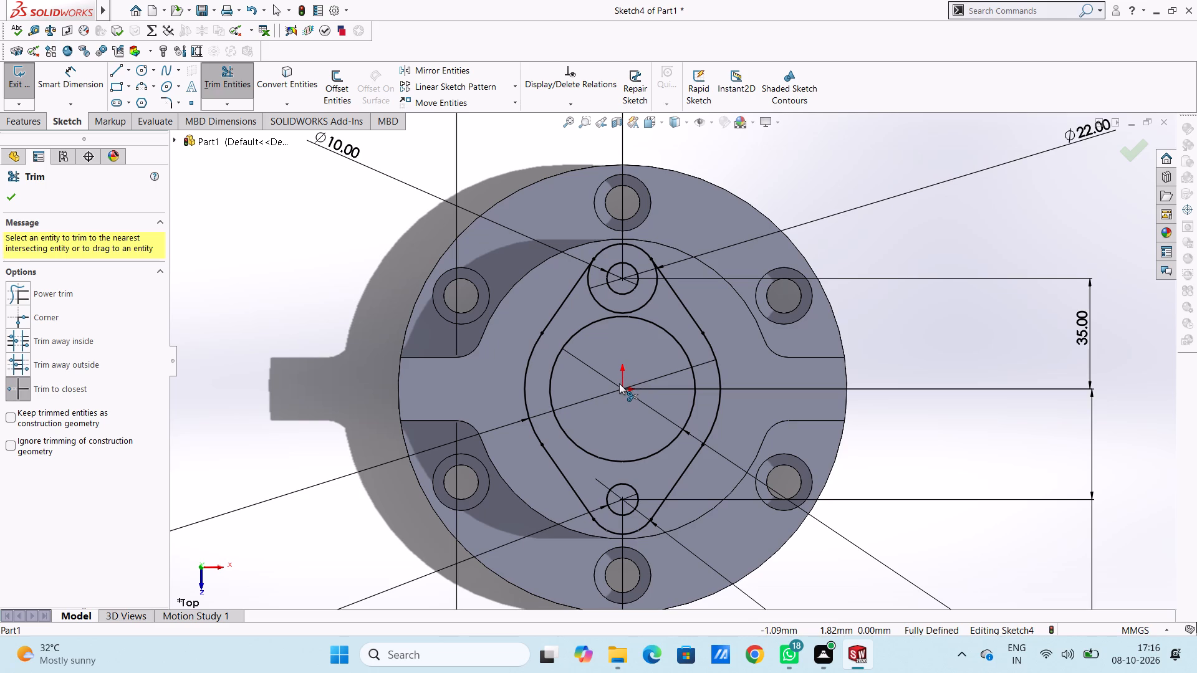
click(606, 307)
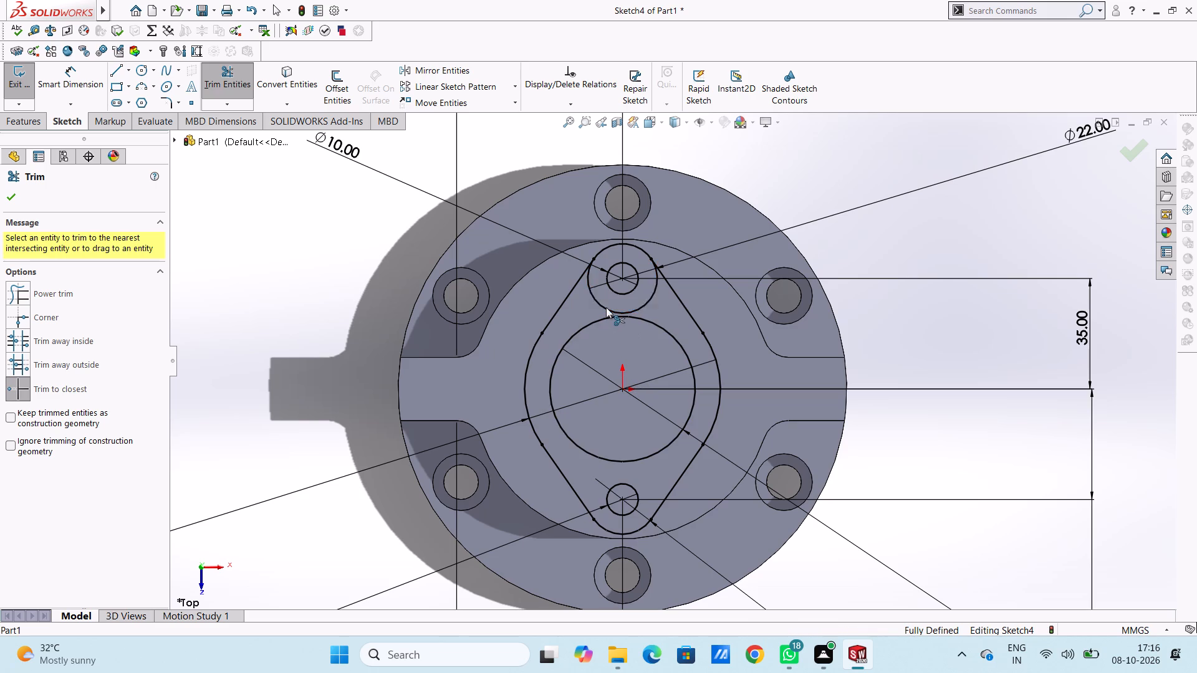
scroll(613, 361, up, 3)
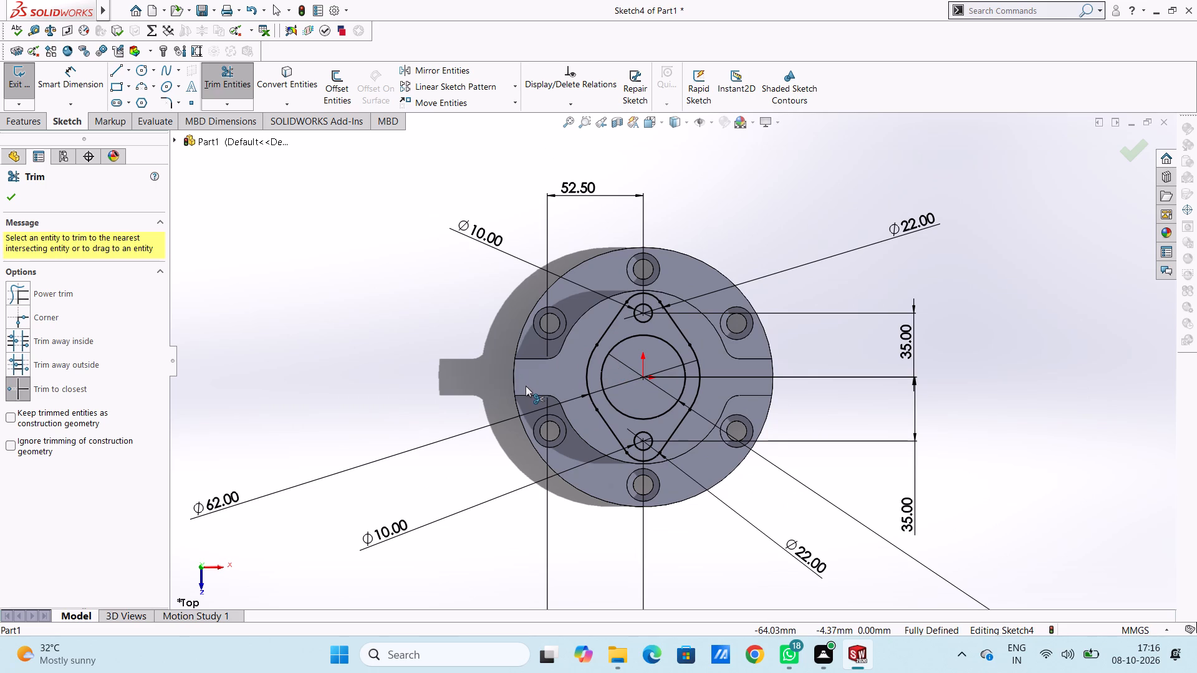
click(9, 196)
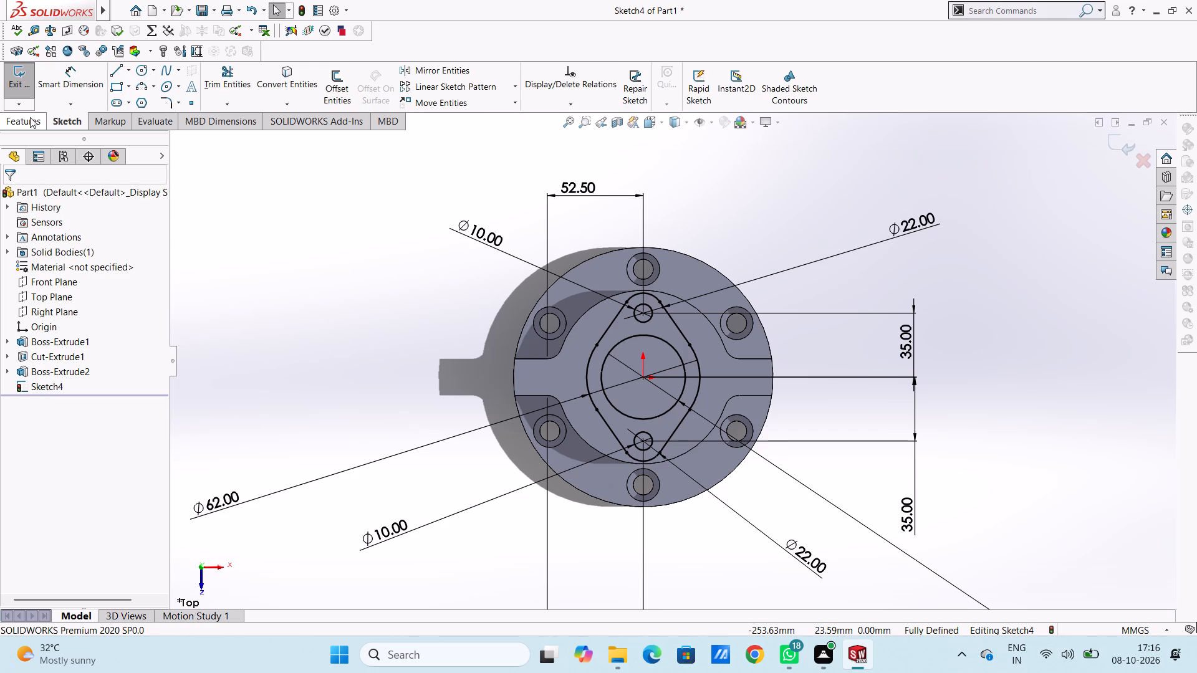
Extrude the two-lug profile with its central bore and 10 mm holes as a merged blind boss 30 mm deep.
click(30, 117)
click(41, 87)
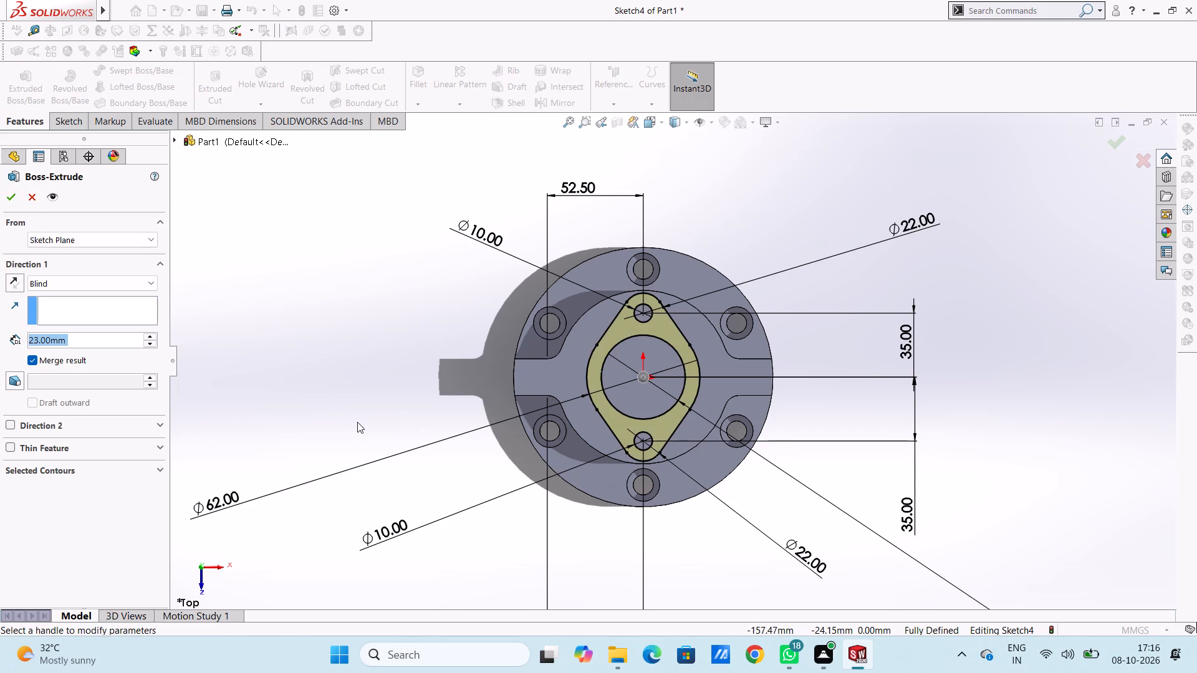
middle_drag(356, 415, 267, 306)
double_click(105, 335)
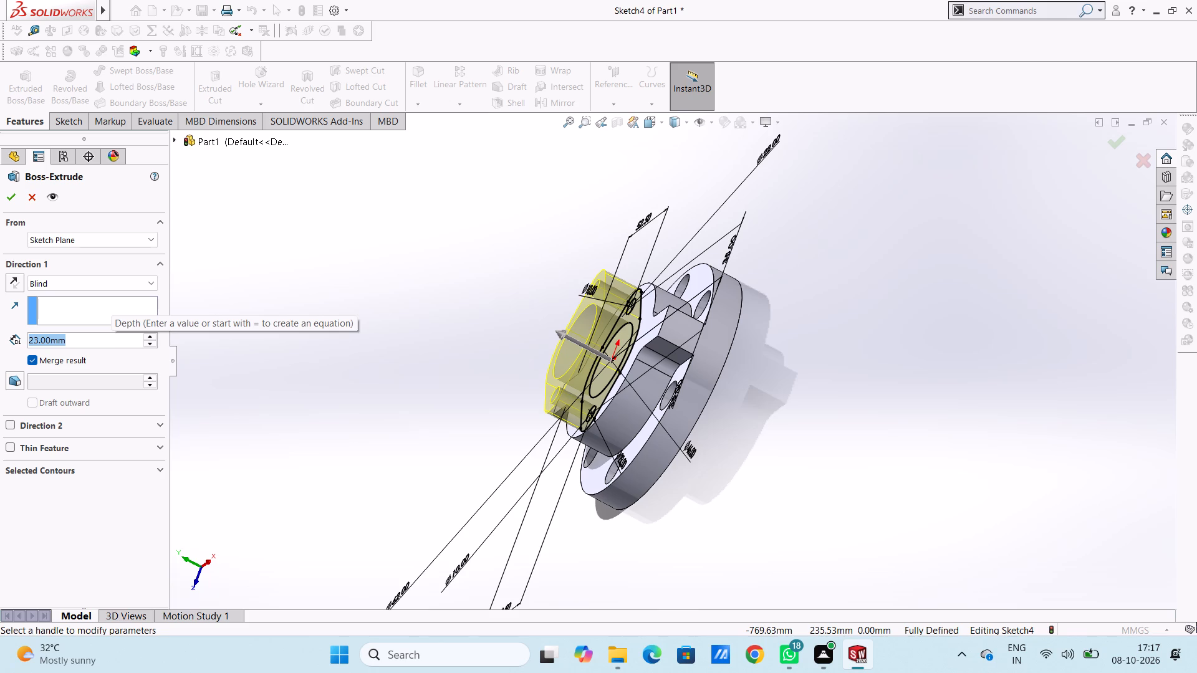
text(3.)
key(BackSpace)
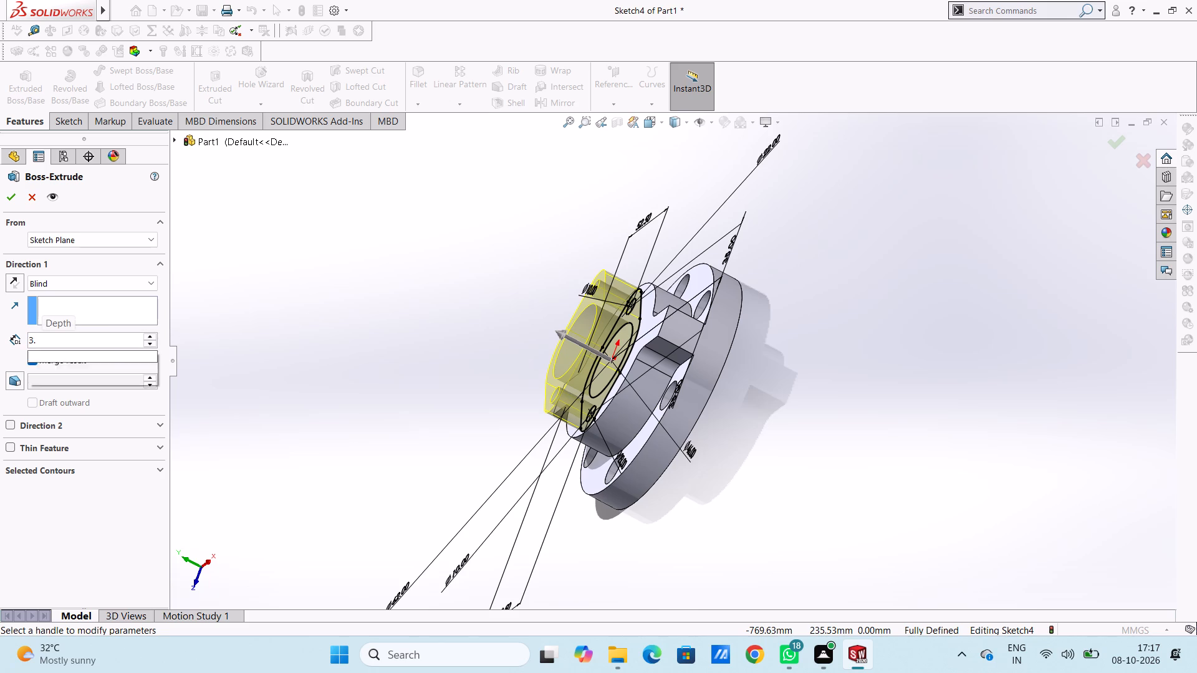
key(0)
key(Return)
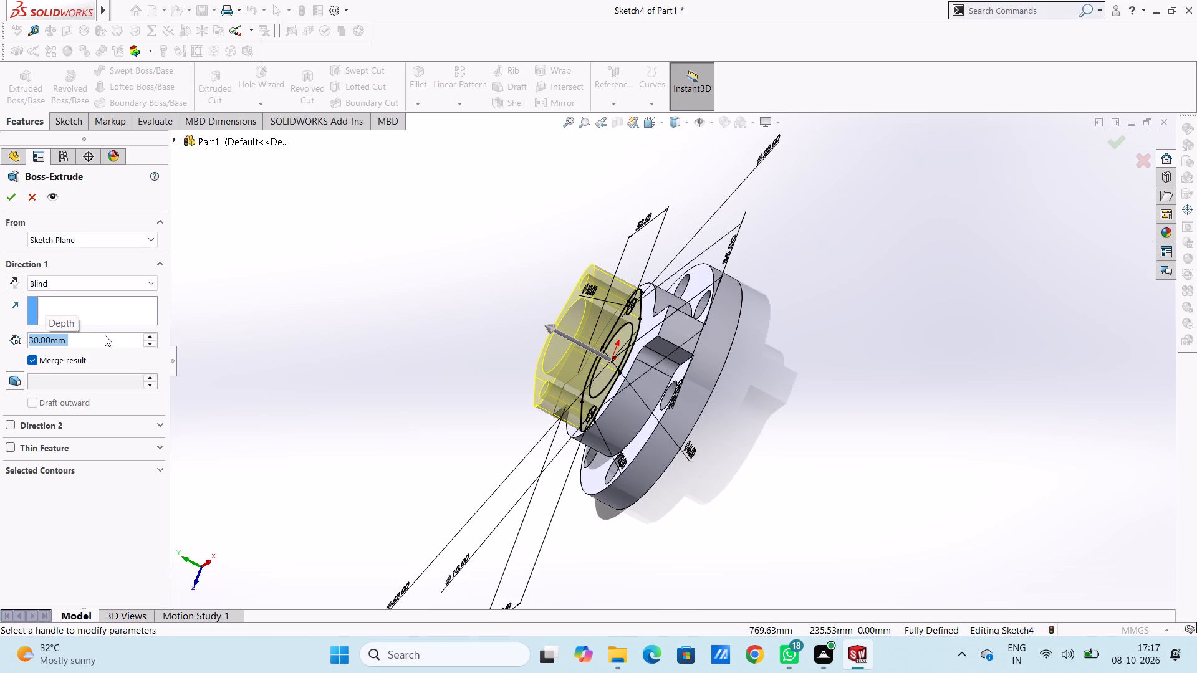
click(8, 199)
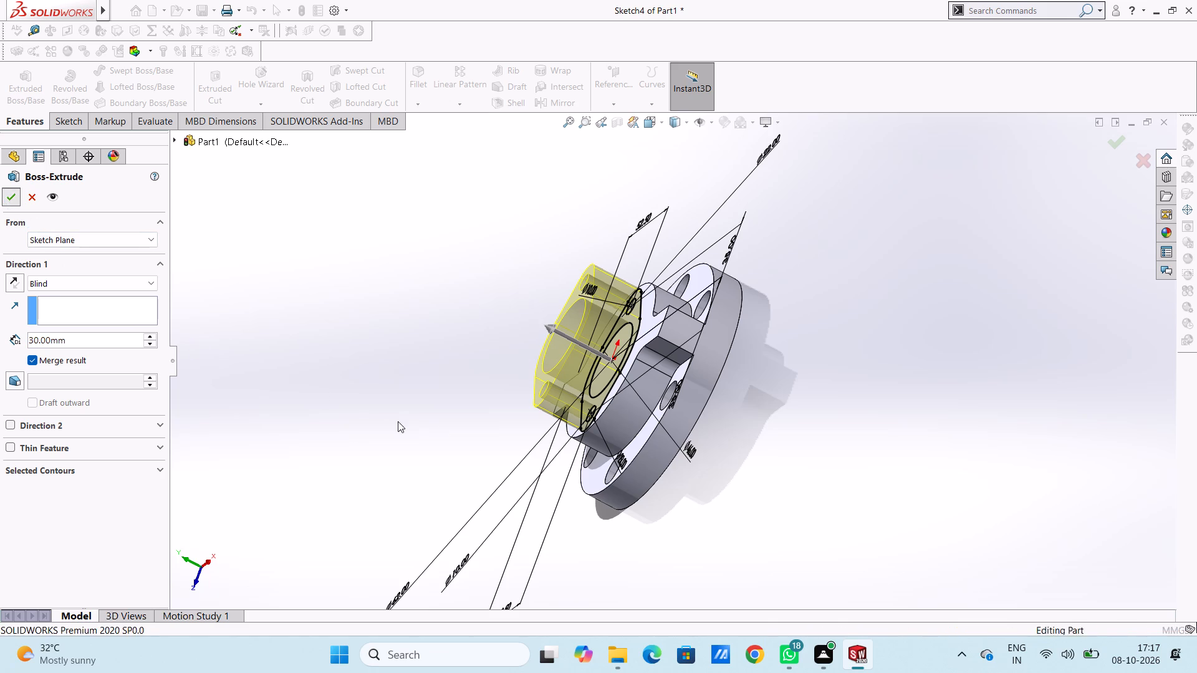
click(391, 413)
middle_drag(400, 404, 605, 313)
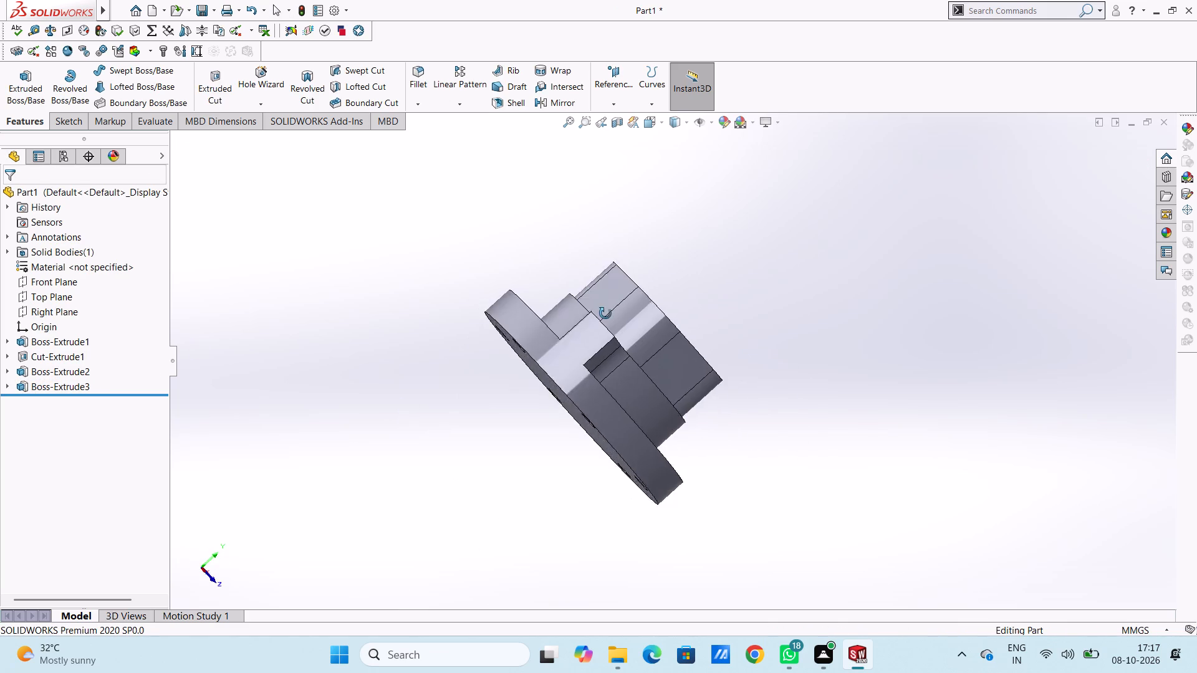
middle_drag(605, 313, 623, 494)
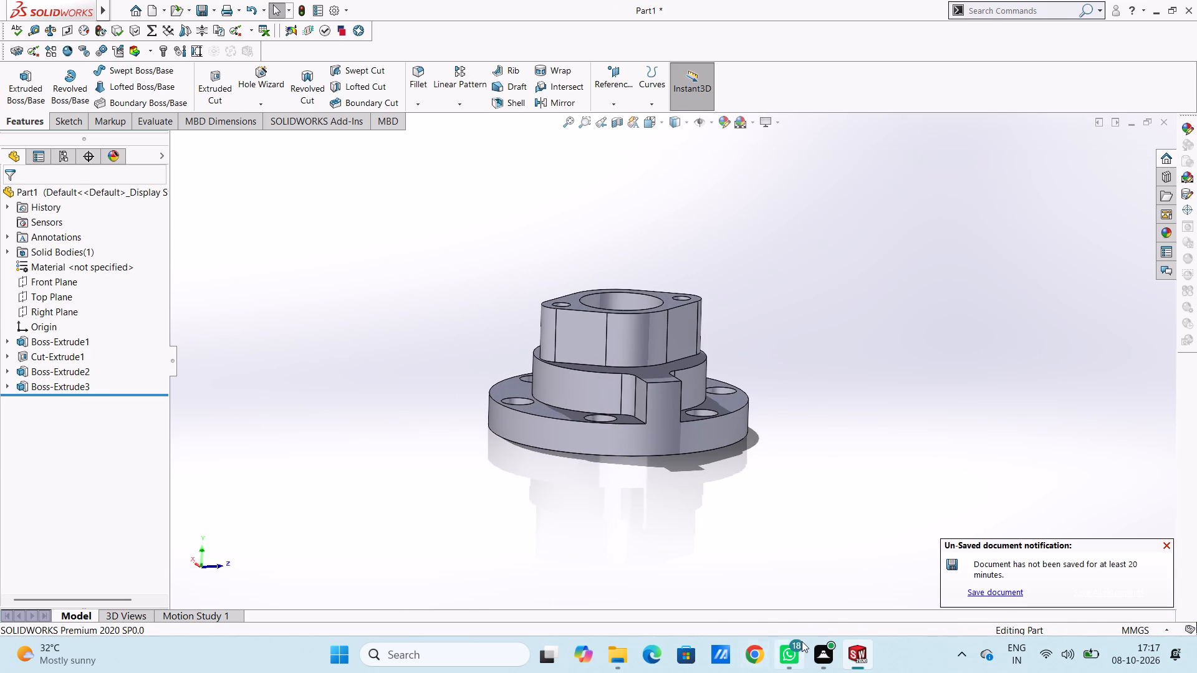
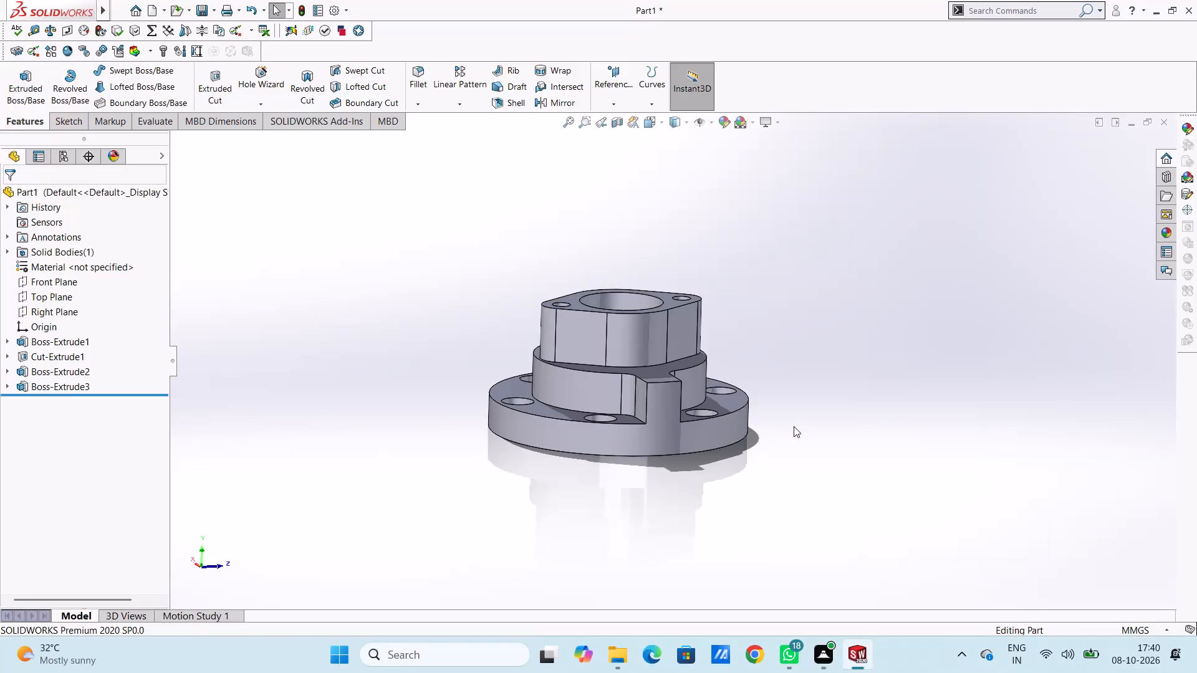
Start a new sketch on the top face of the armed boss, working in the top view.
middle_drag(830, 389, 916, 566)
middle_drag(842, 361, 819, 401)
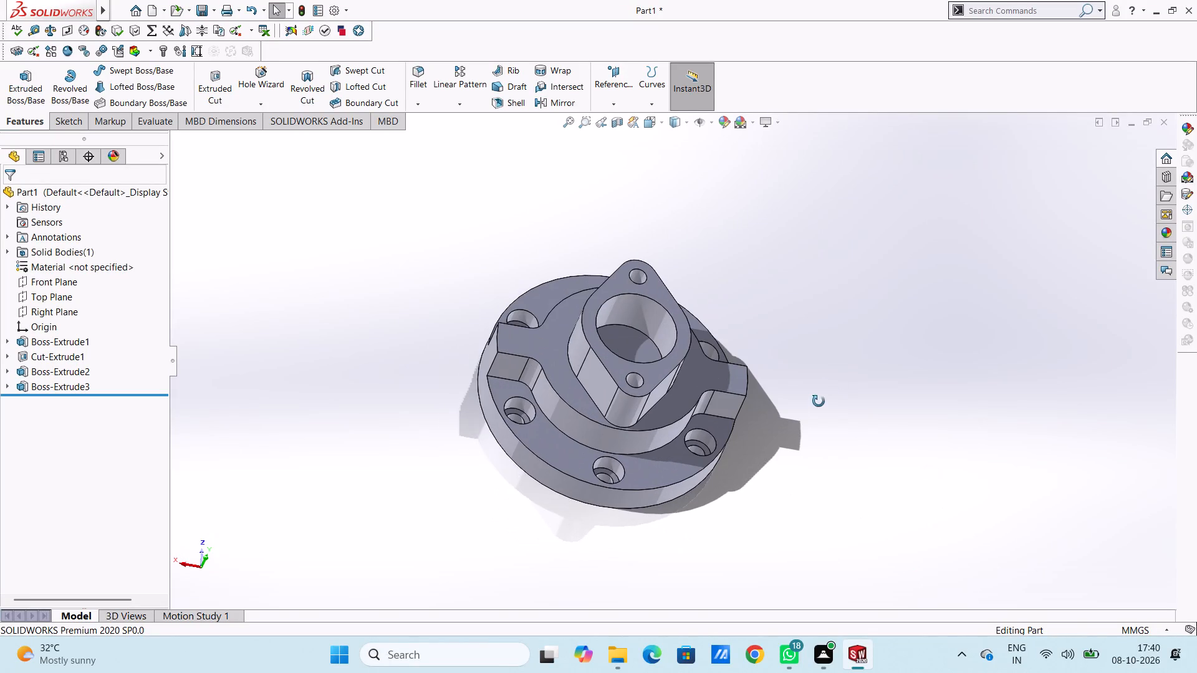
middle_drag(819, 401, 812, 424)
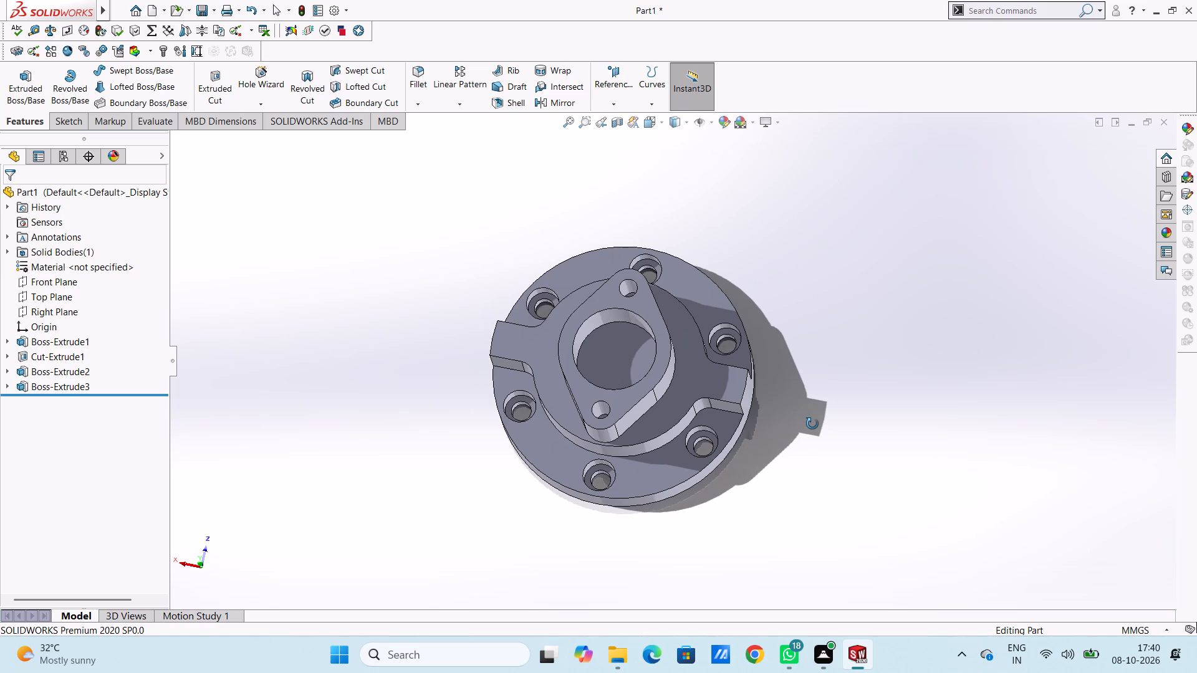
middle_drag(812, 424, 852, 440)
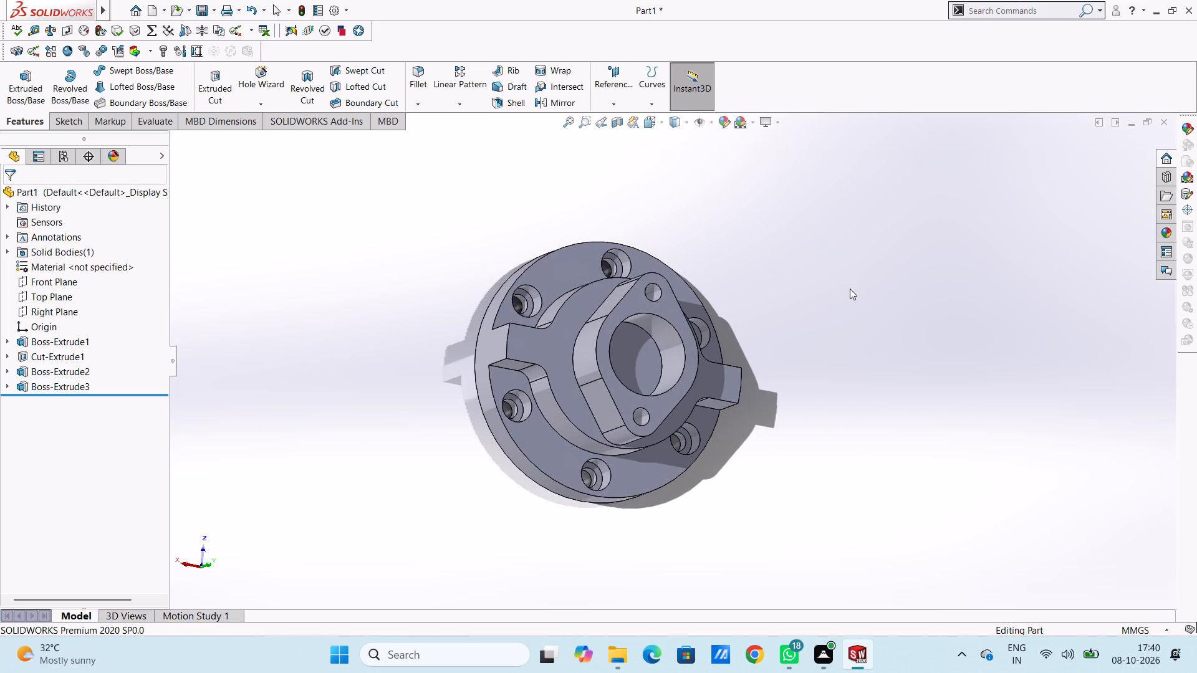
key(ctrl+5)
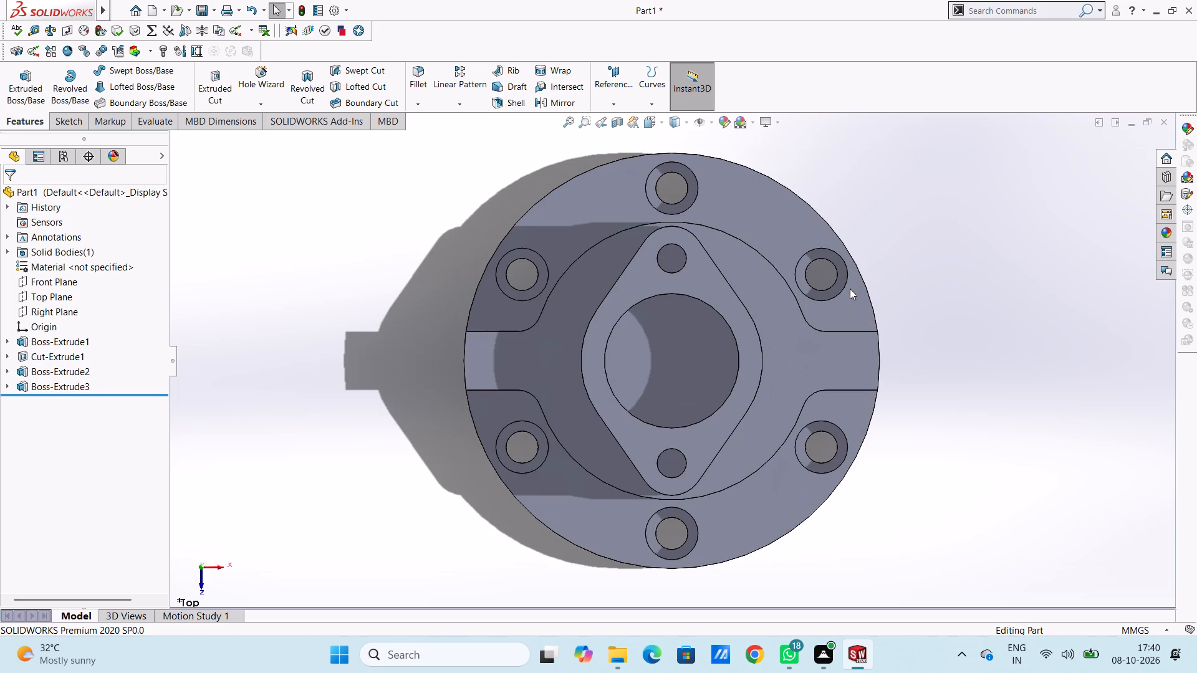
scroll(875, 508, up, 2)
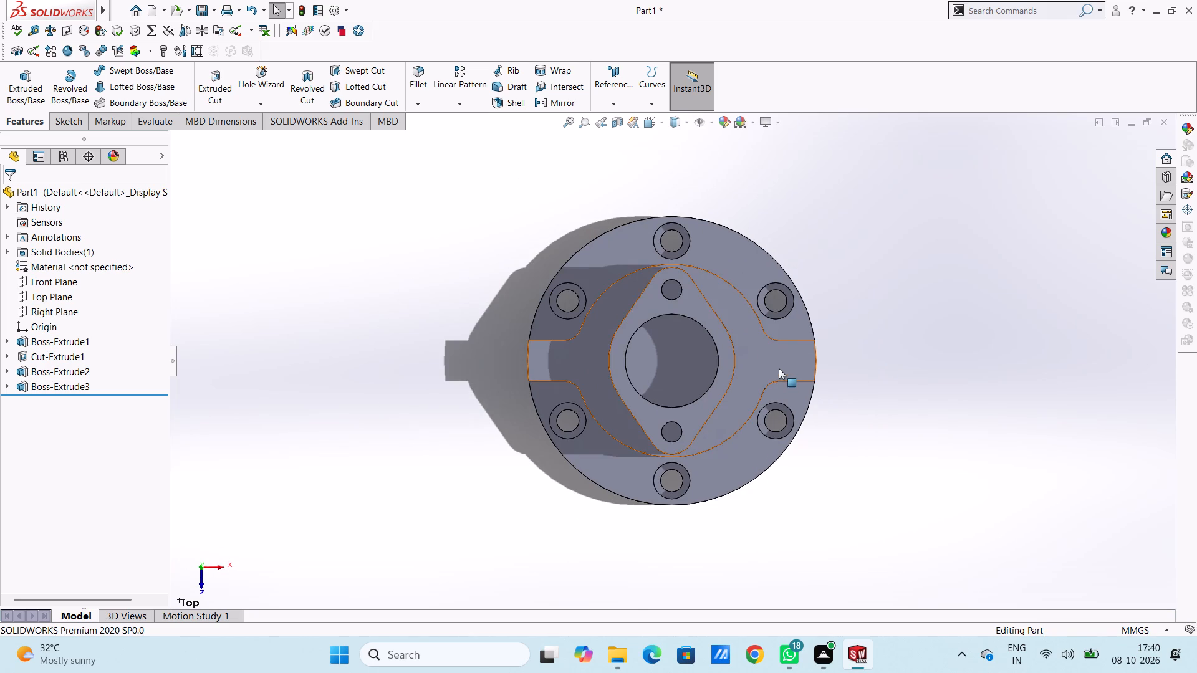
click(779, 368)
click(837, 335)
click(435, 310)
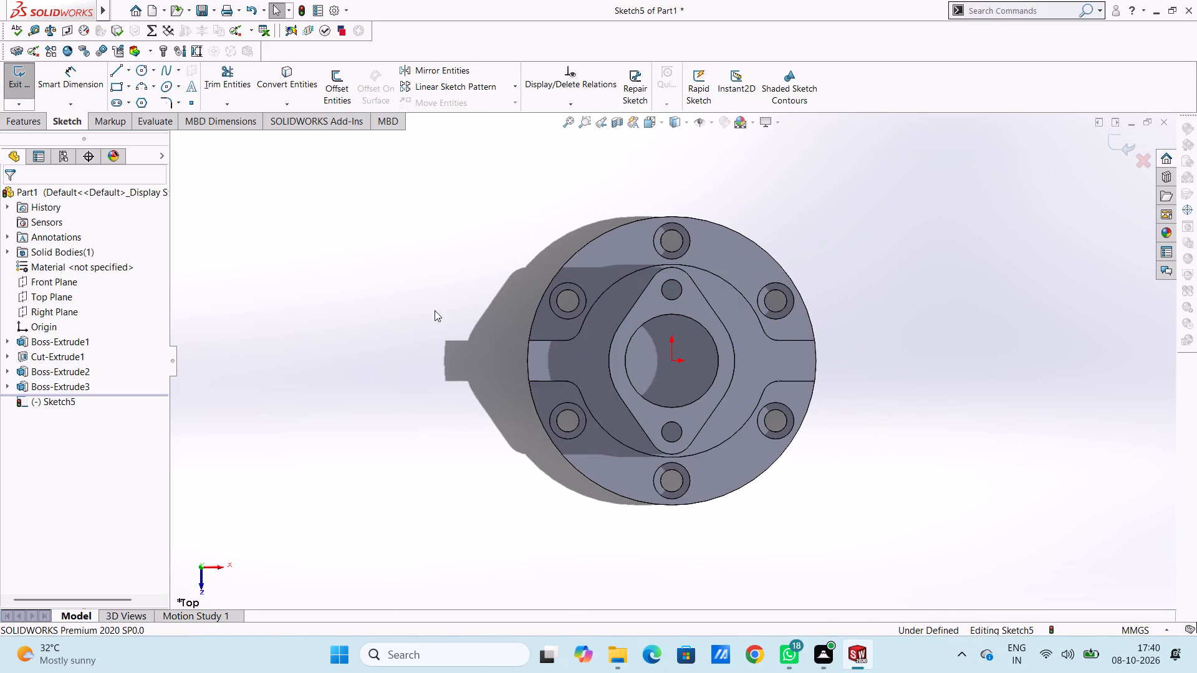
Sketch two circles level with the origin near the arms, about 9.8 mm at 48 mm left and 13.3 mm at 51 mm right.
click(148, 71)
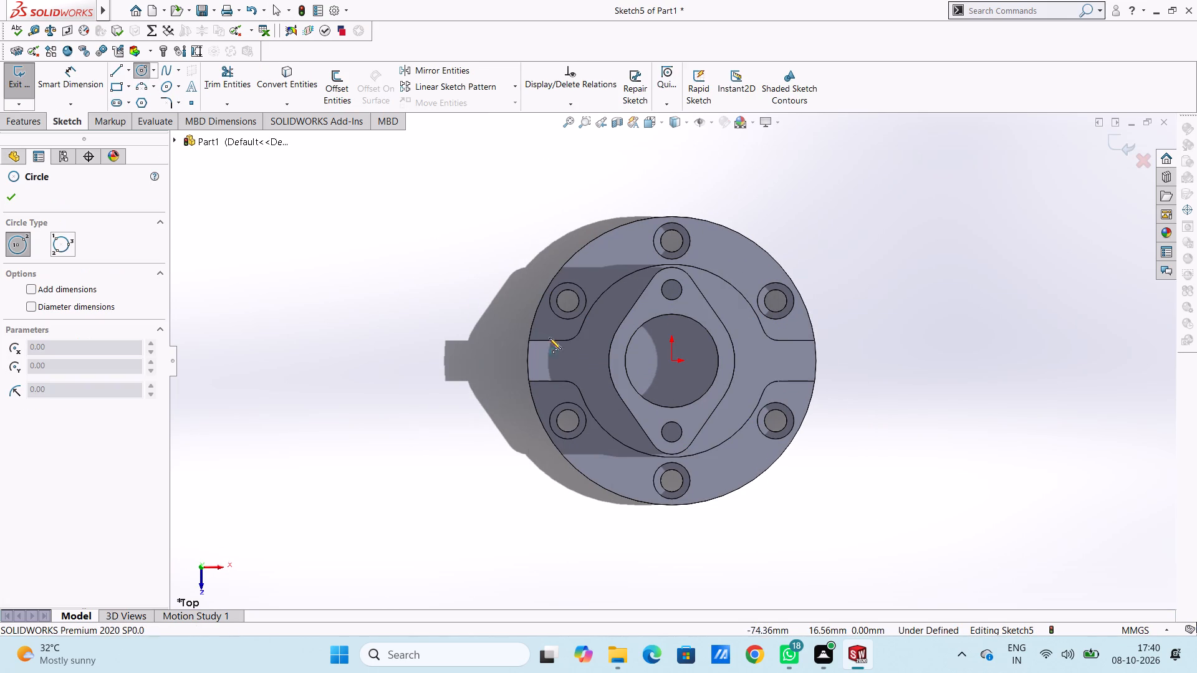
click(574, 361)
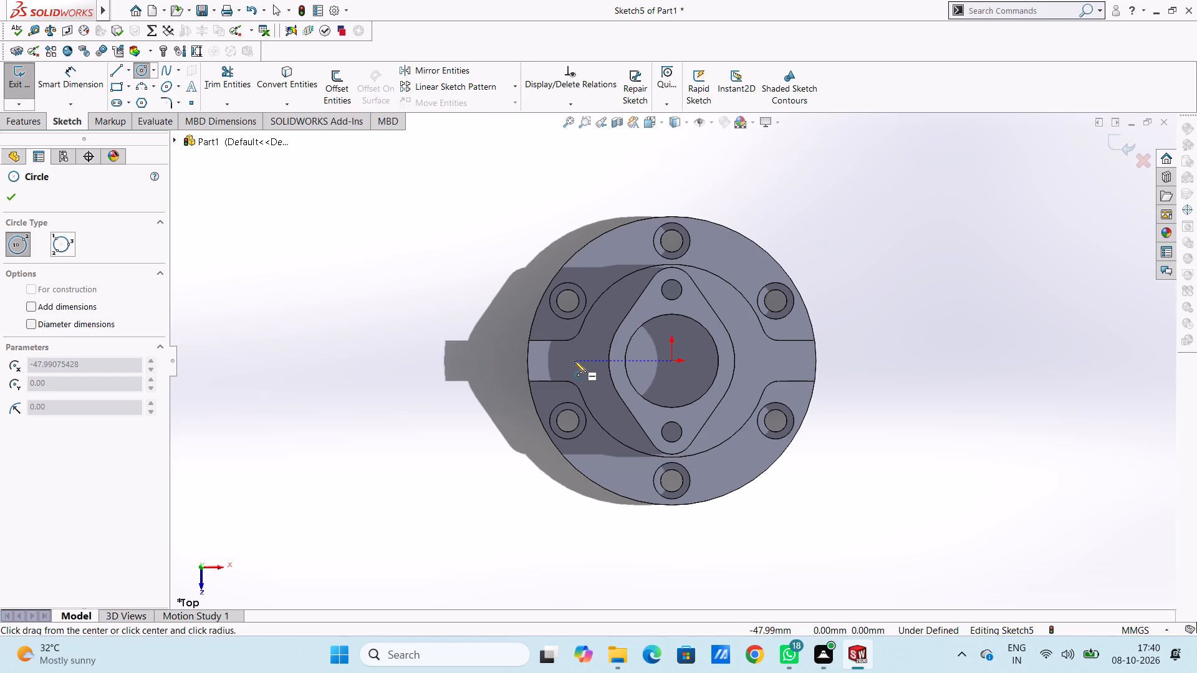
click(578, 371)
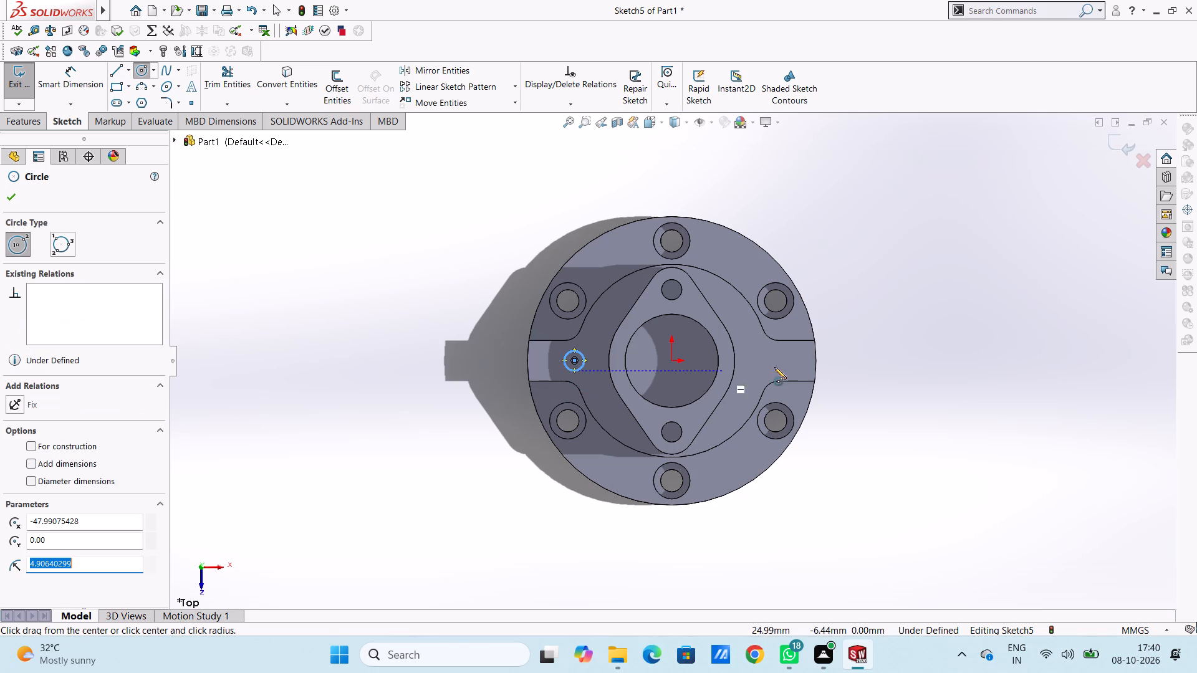
click(776, 361)
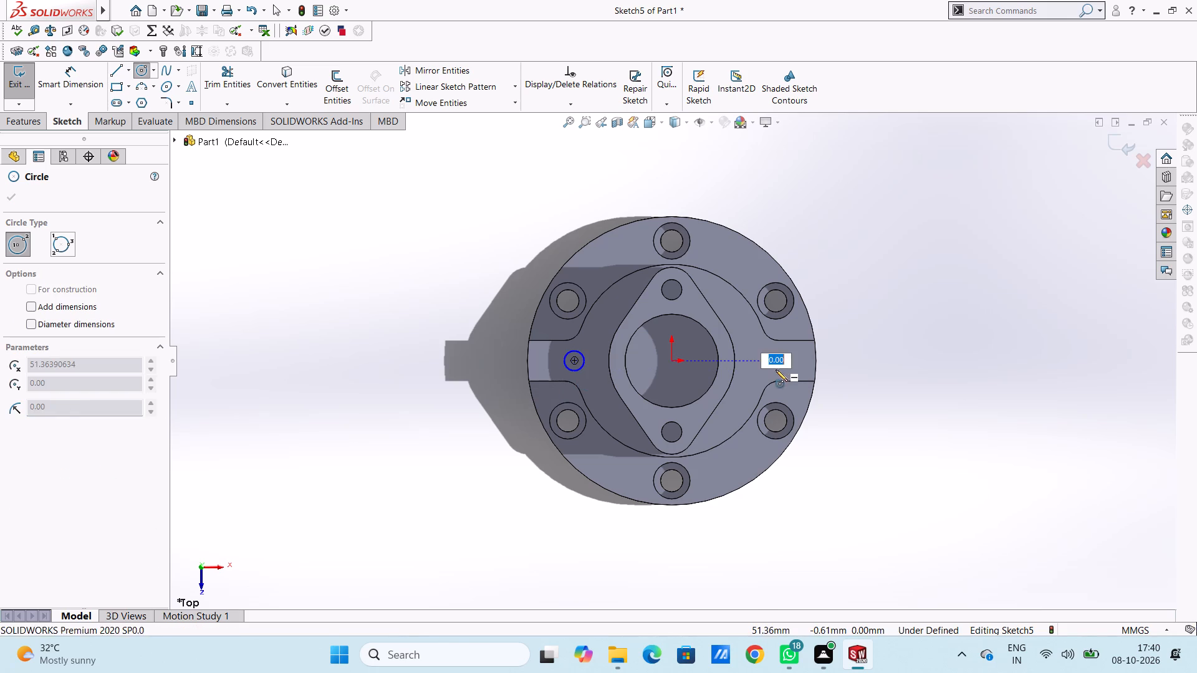
click(769, 372)
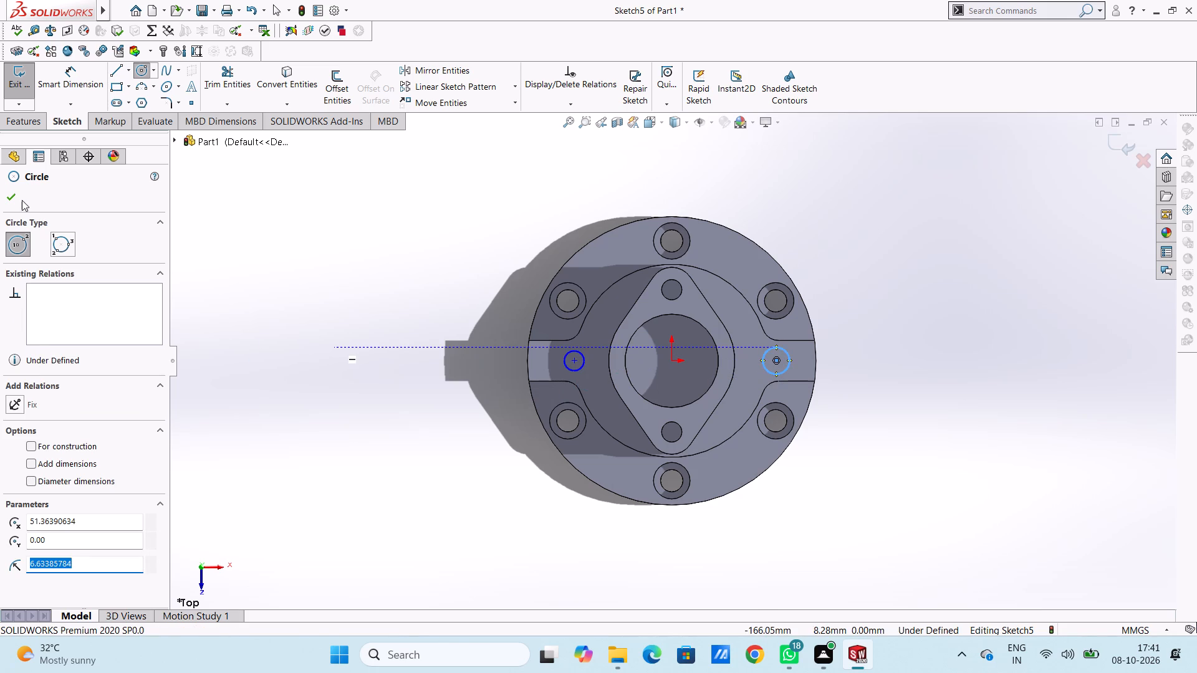
click(22, 200)
click(16, 203)
Dimension both new circles to a diameter of 5 mm.
click(85, 74)
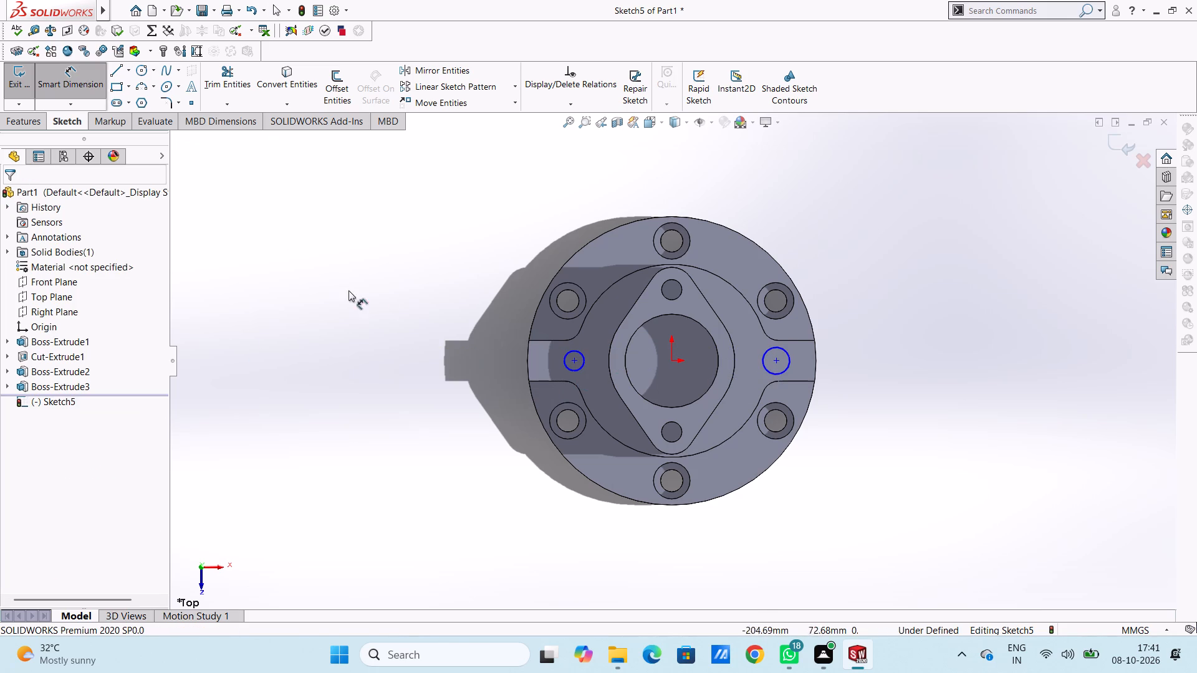
click(562, 366)
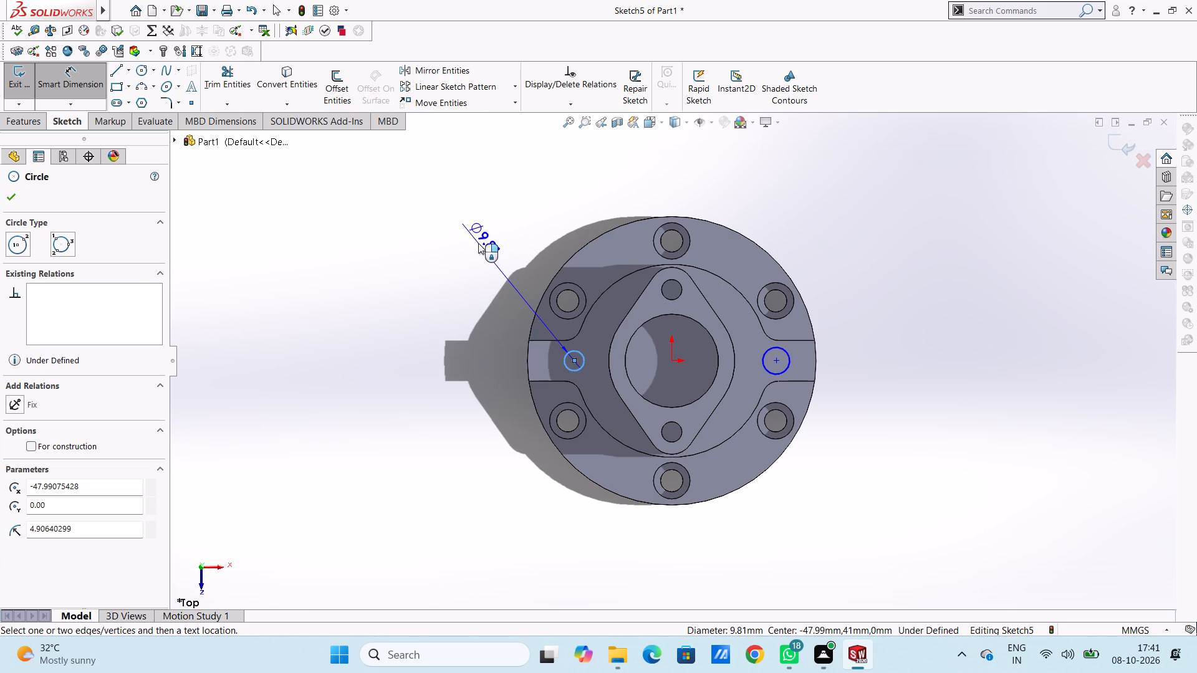
click(478, 243)
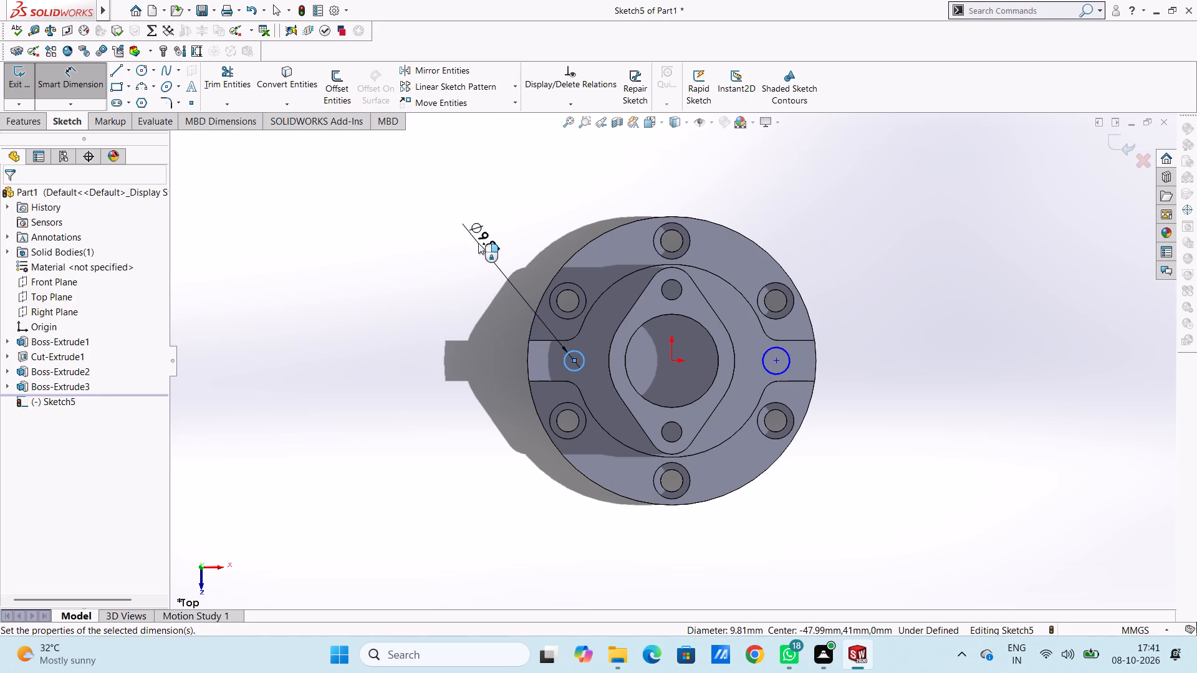
key(5)
key(Return)
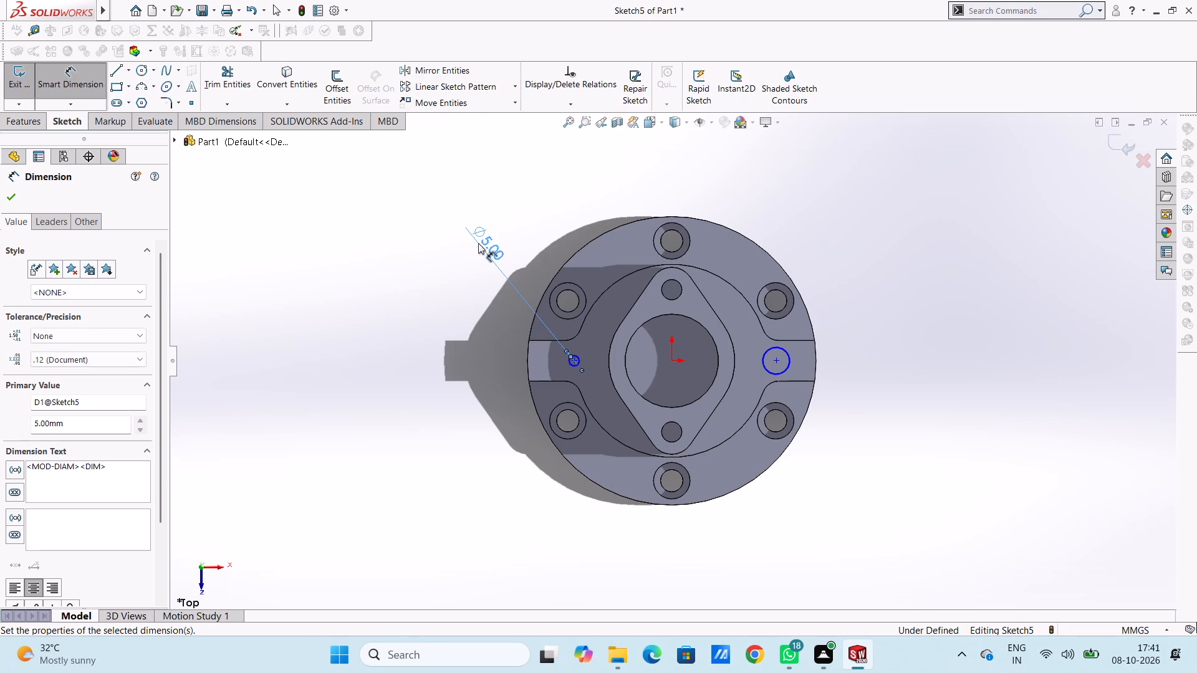
click(410, 384)
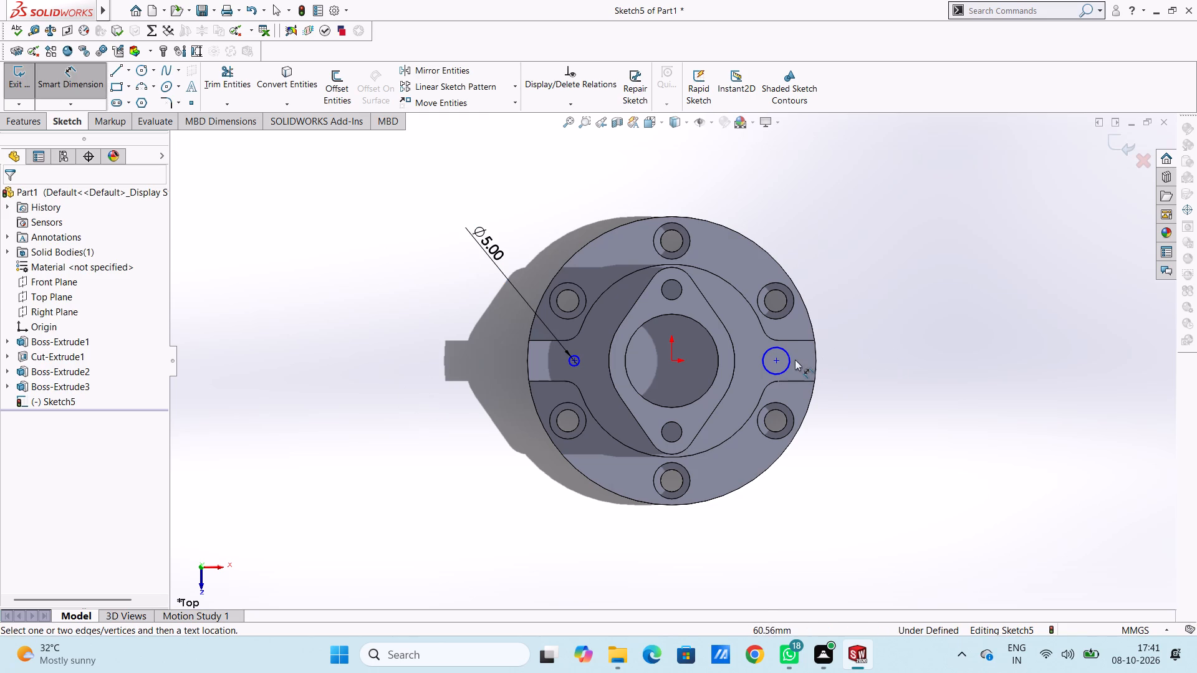
click(790, 360)
click(939, 179)
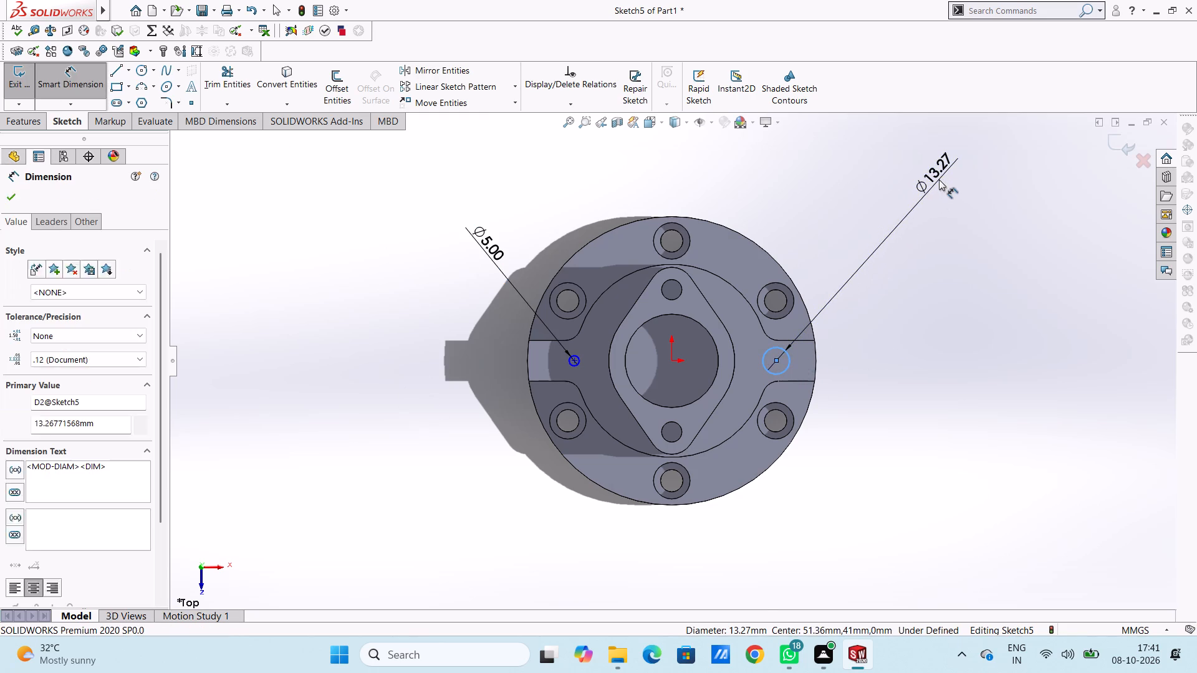
key(5)
key(Return)
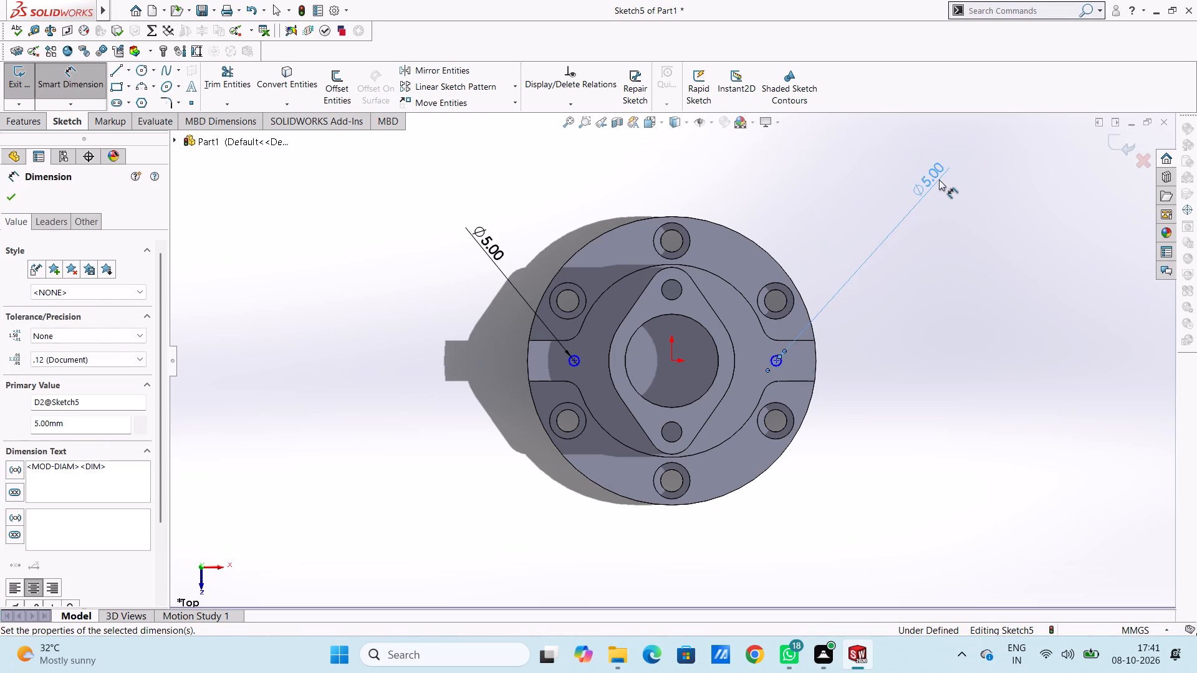
click(919, 372)
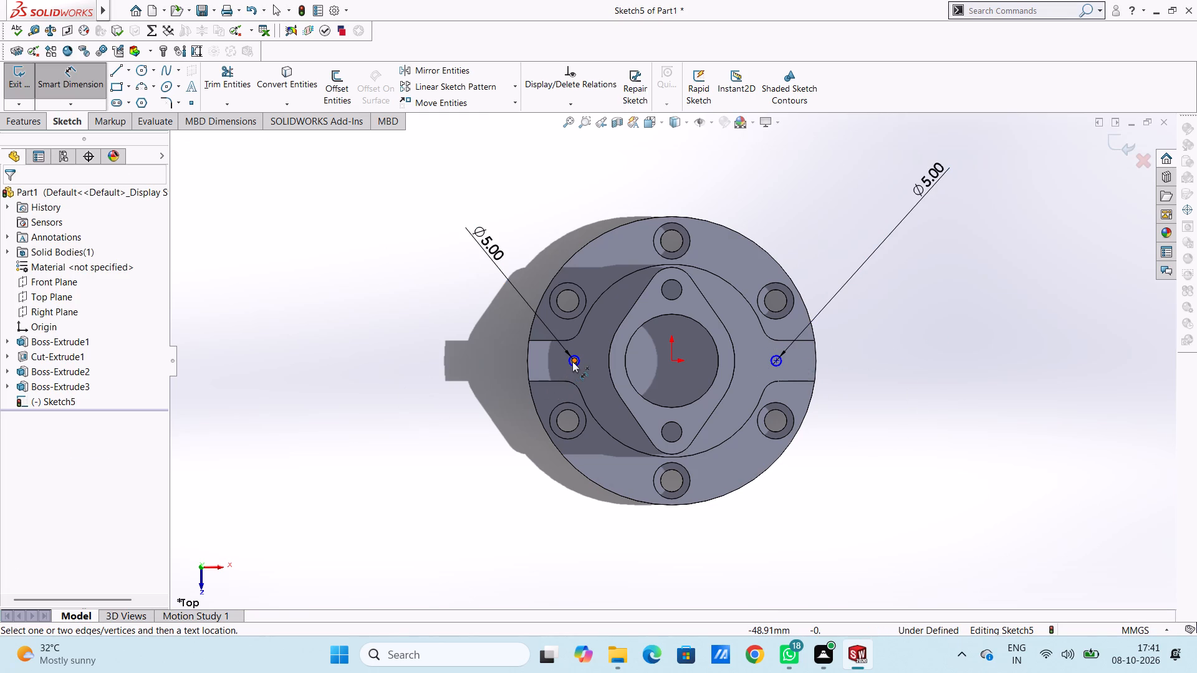
Dimension each 5 mm circle's centre 46 mm horizontally from the origin.
click(572, 361)
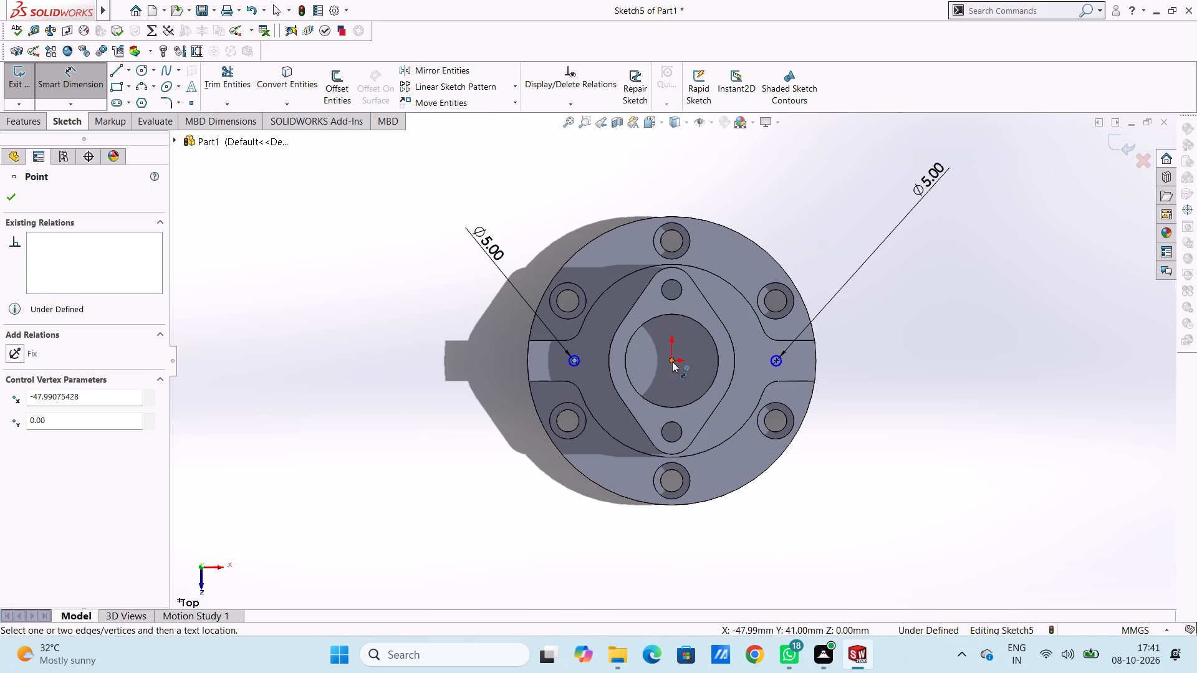
click(672, 361)
scroll(645, 550, up, 1)
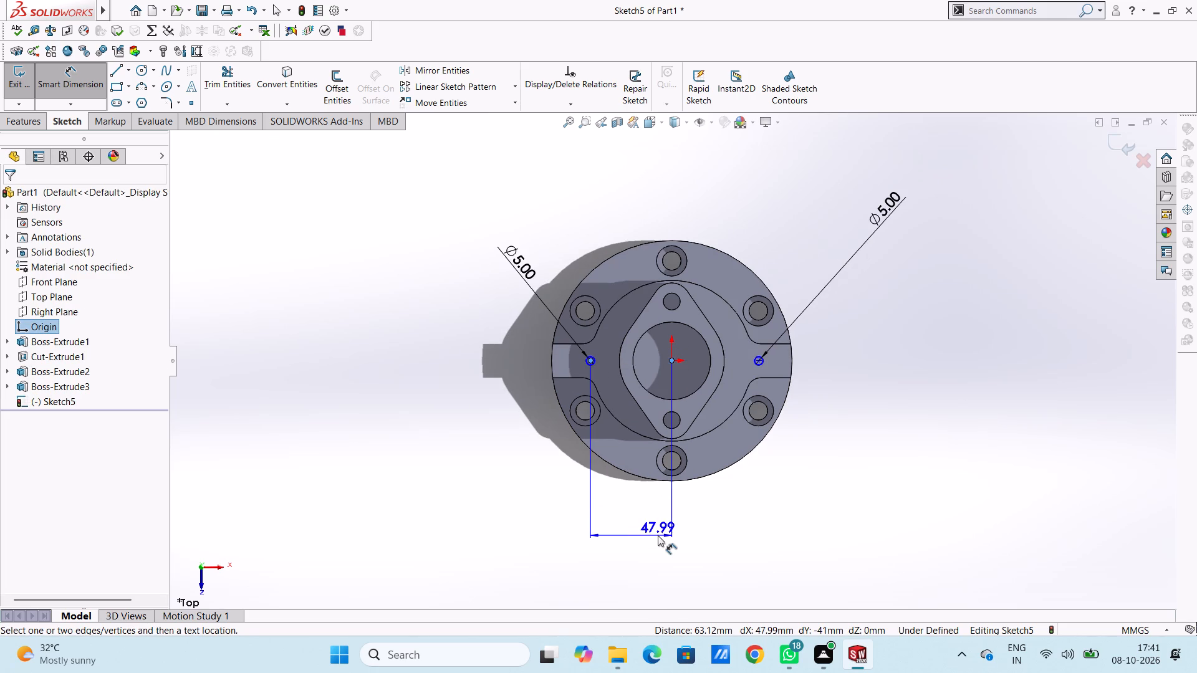
click(658, 531)
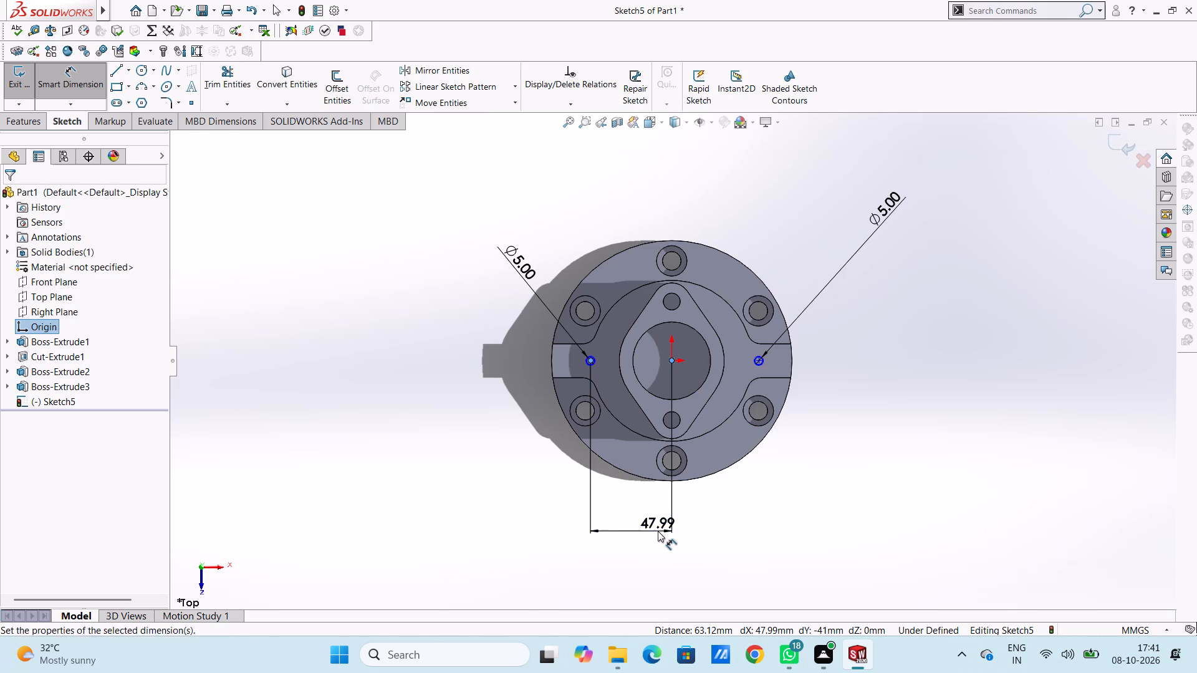
text(46)
key(Return)
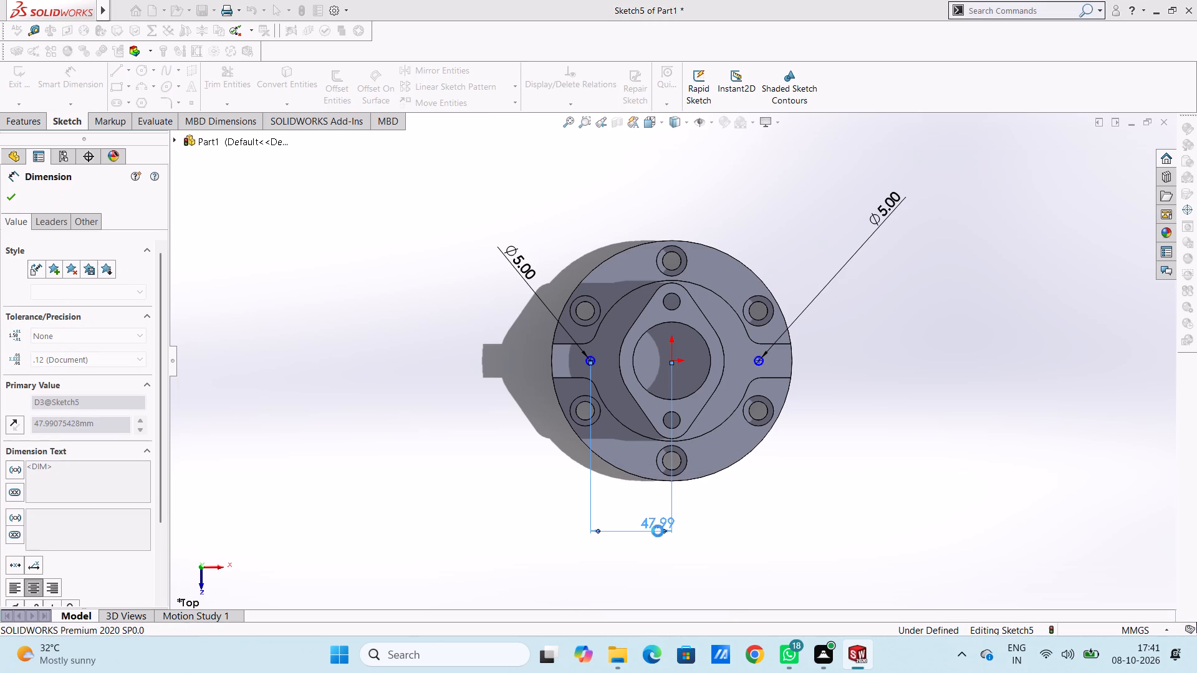
click(861, 518)
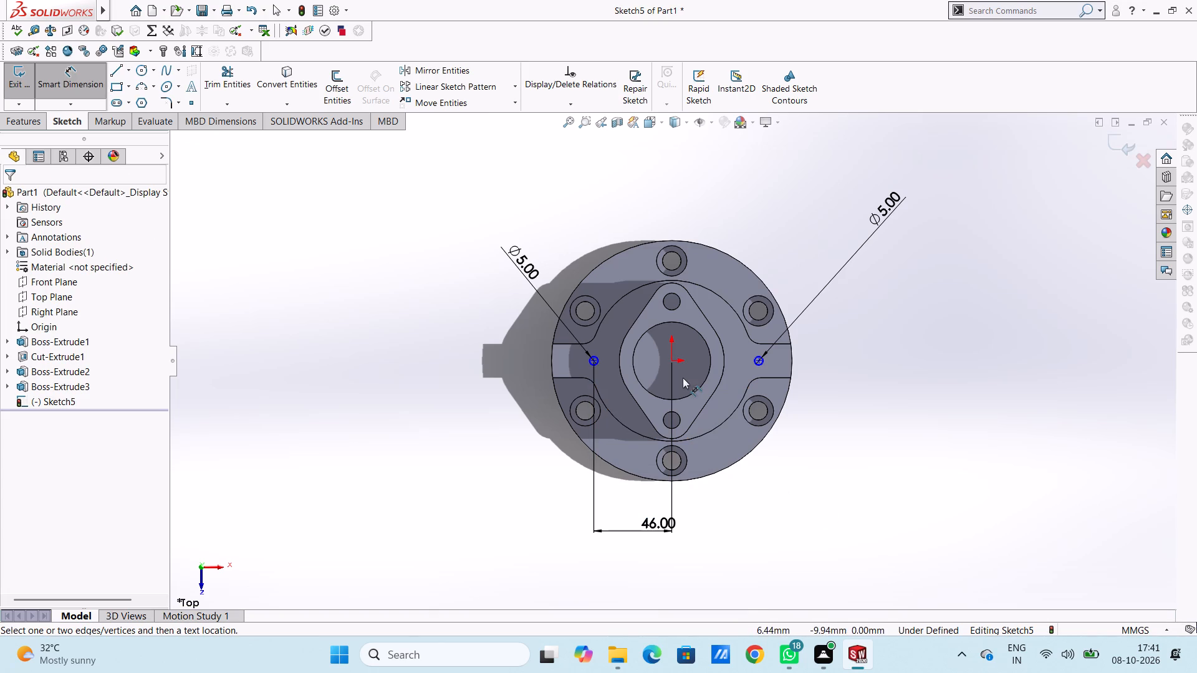
click(670, 360)
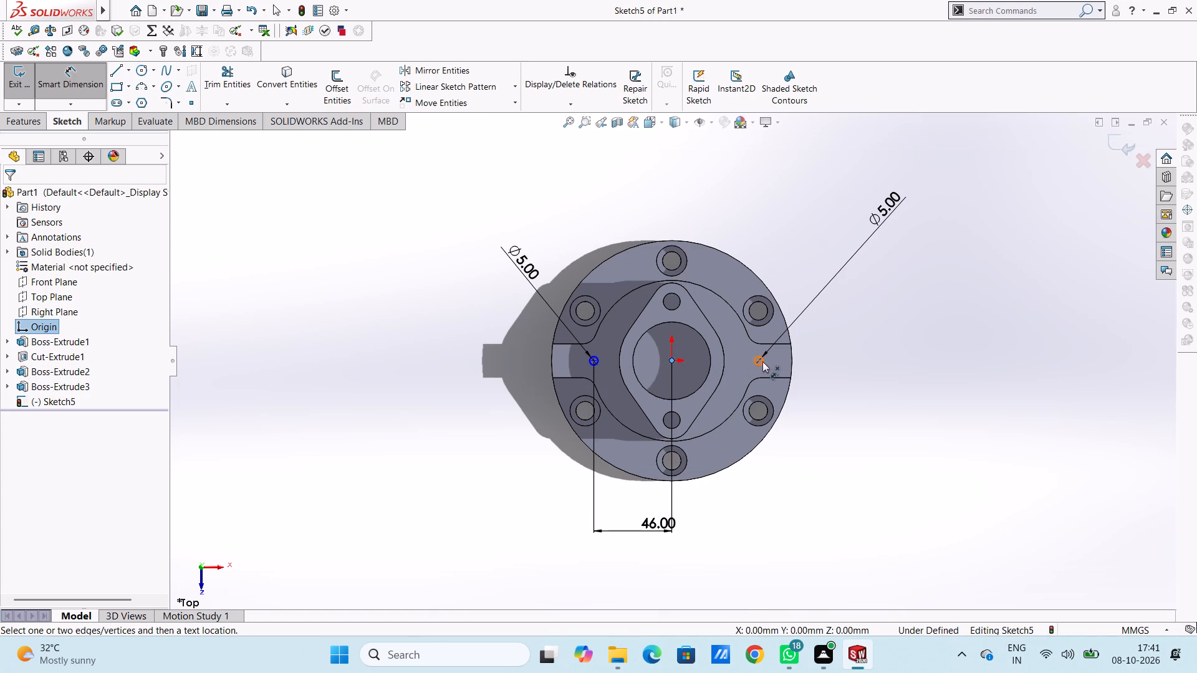
click(761, 361)
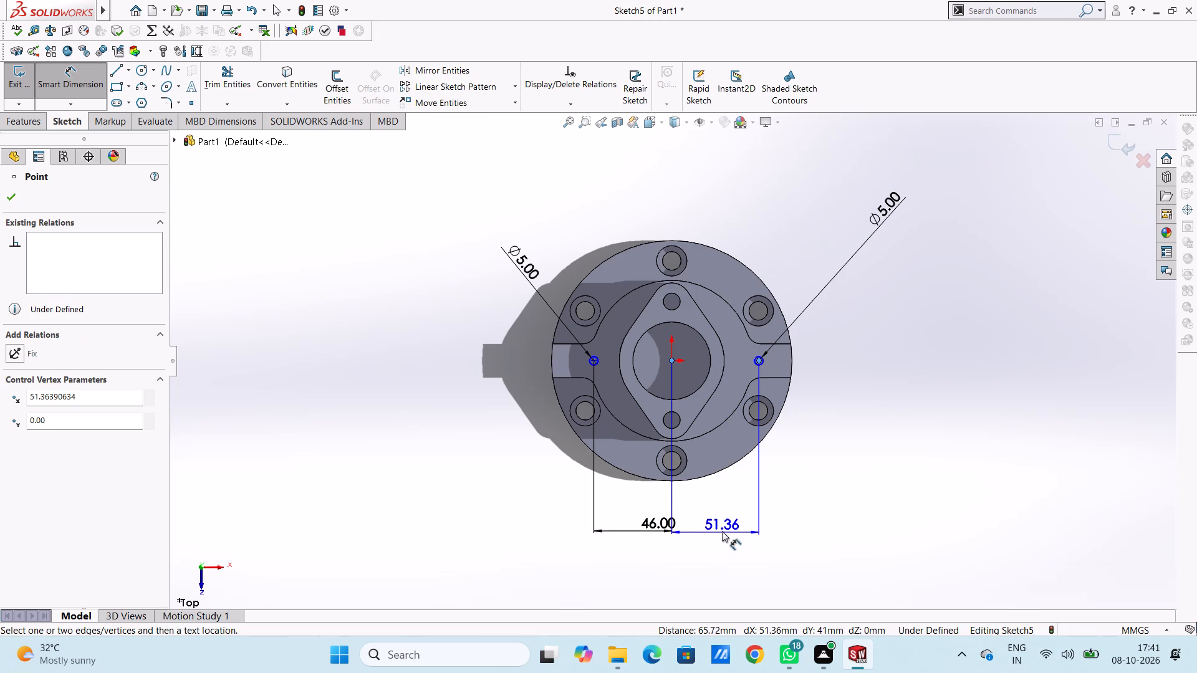
click(722, 531)
text(46)
key(Return)
click(521, 502)
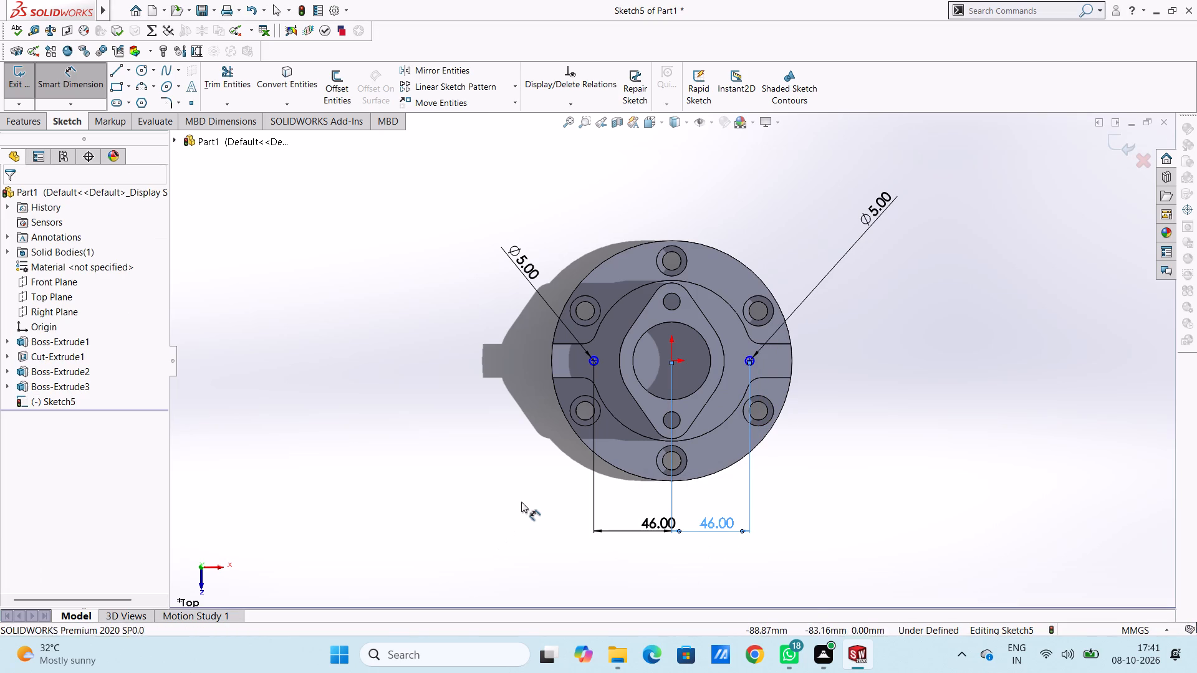
Add an overall horizontal dimension between the centres of the two 5 mm circles.
click(596, 363)
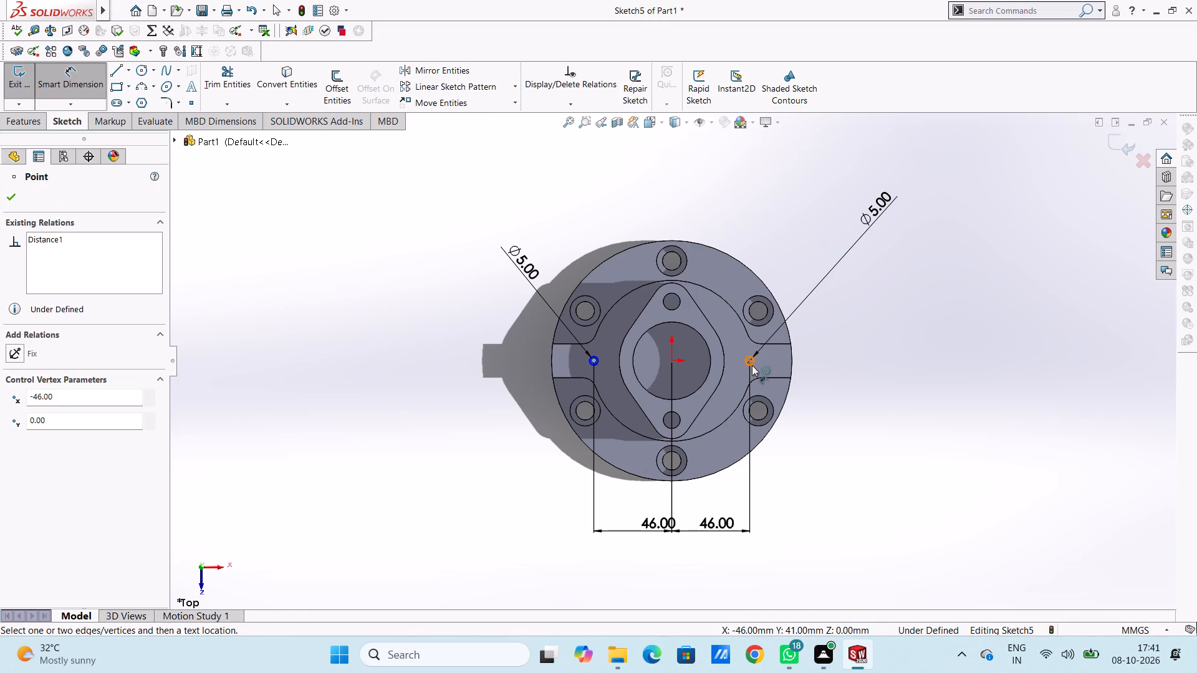
click(751, 361)
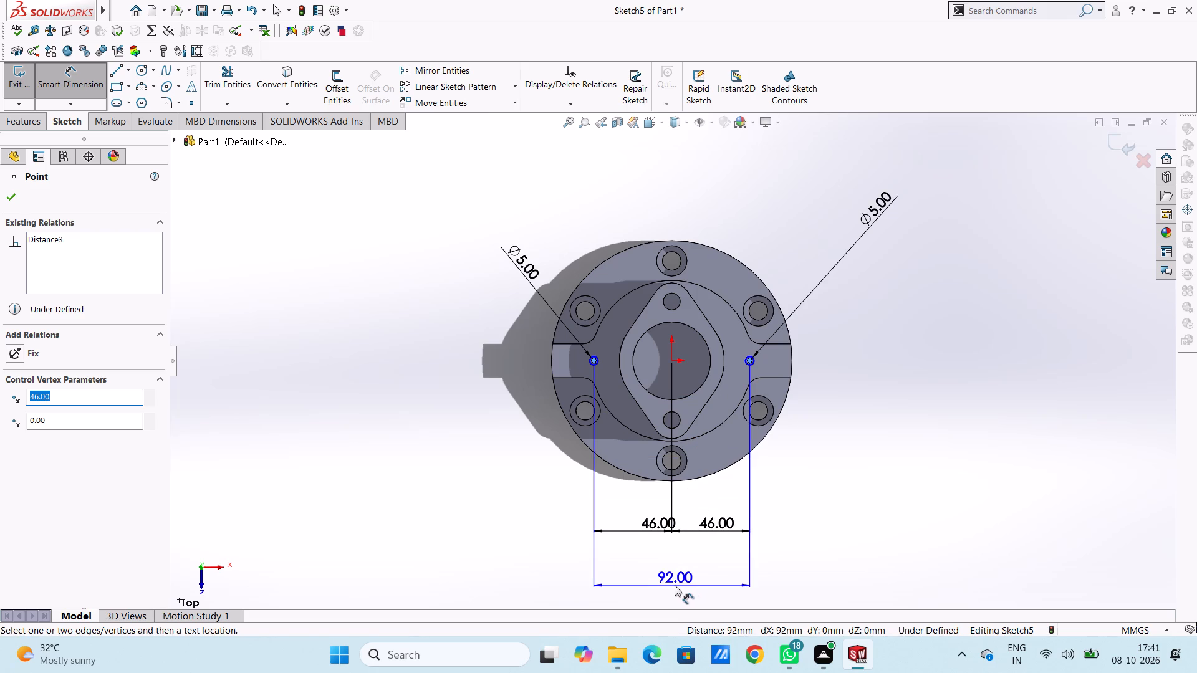
click(675, 585)
click(614, 565)
click(505, 560)
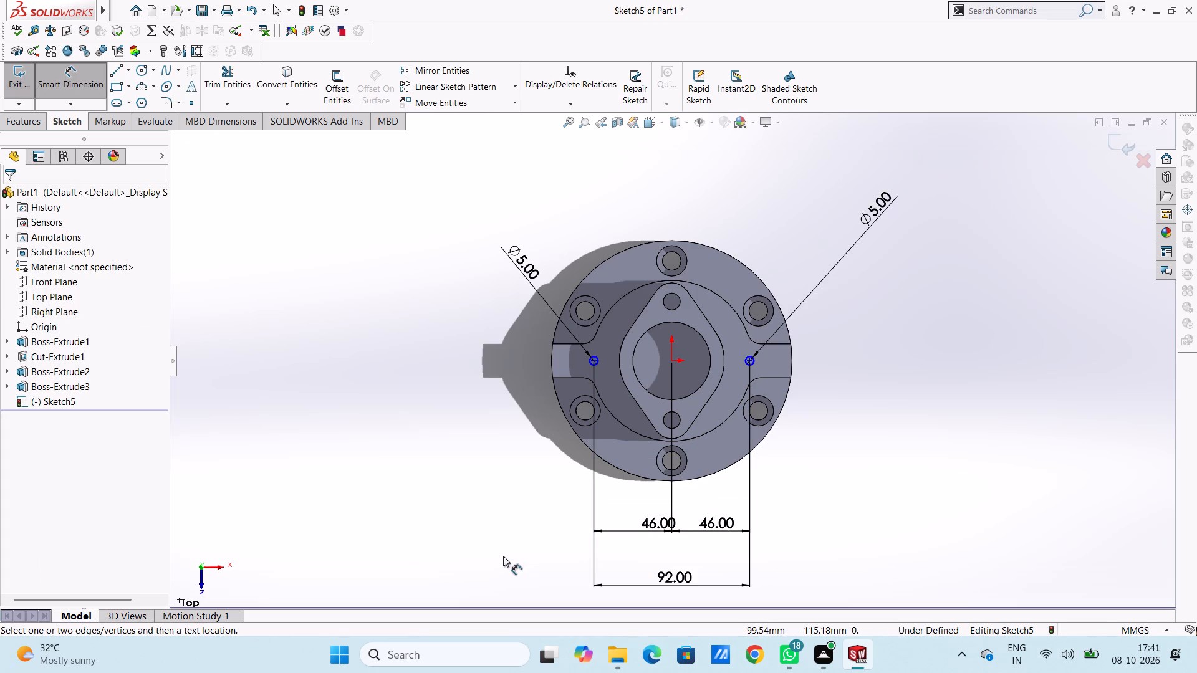
key(Escape)
key(Escape)
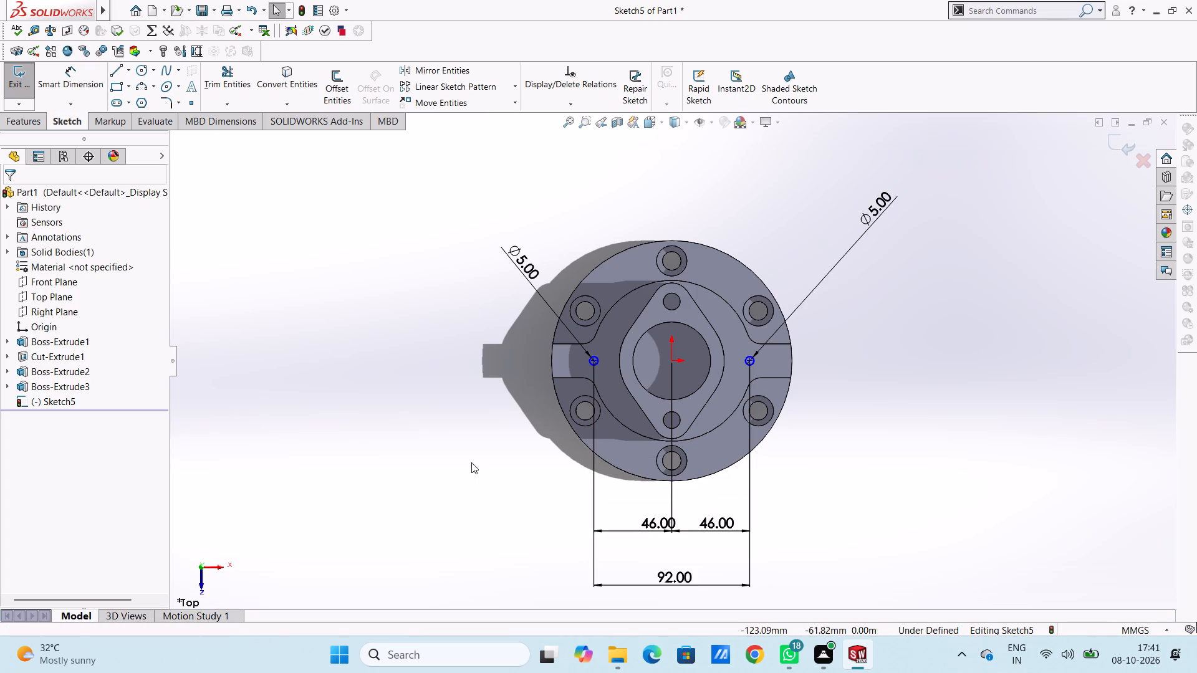
Add a horizontal relation between the left 5 mm circle's centre and the origin.
scroll(708, 404, up, 2)
scroll(710, 365, down, 2)
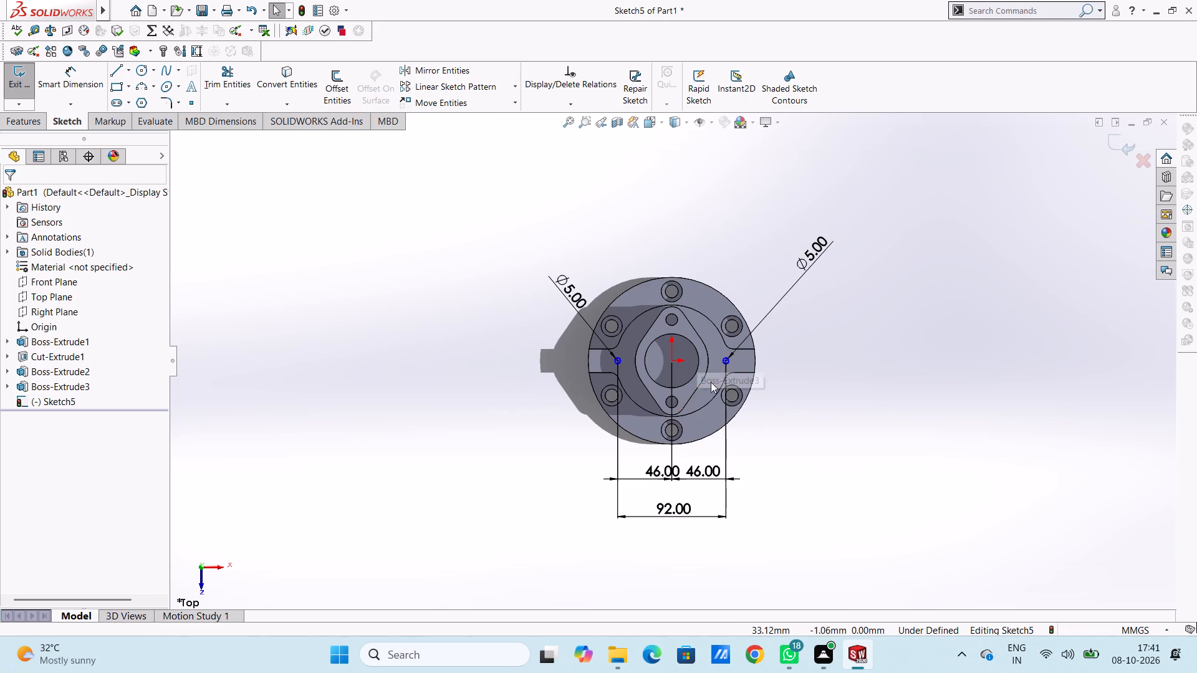
scroll(711, 382, down, 1)
scroll(684, 339, down, 3)
scroll(484, 422, down, 3)
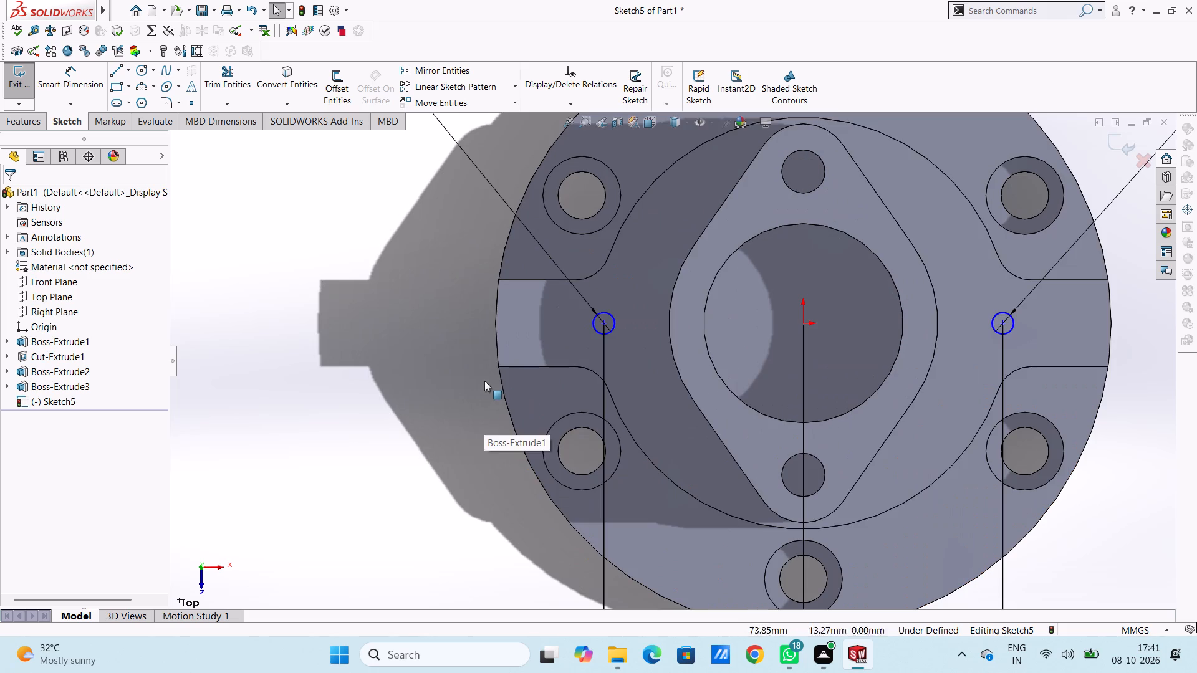
click(604, 323)
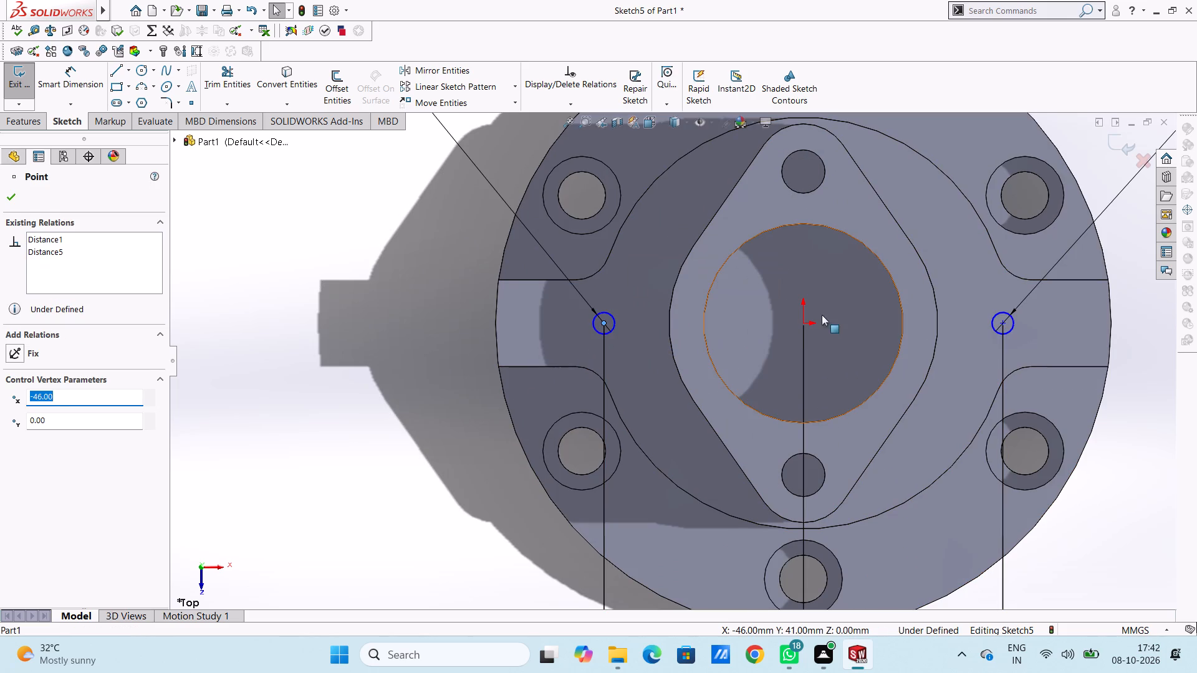
ctrl+click(802, 323)
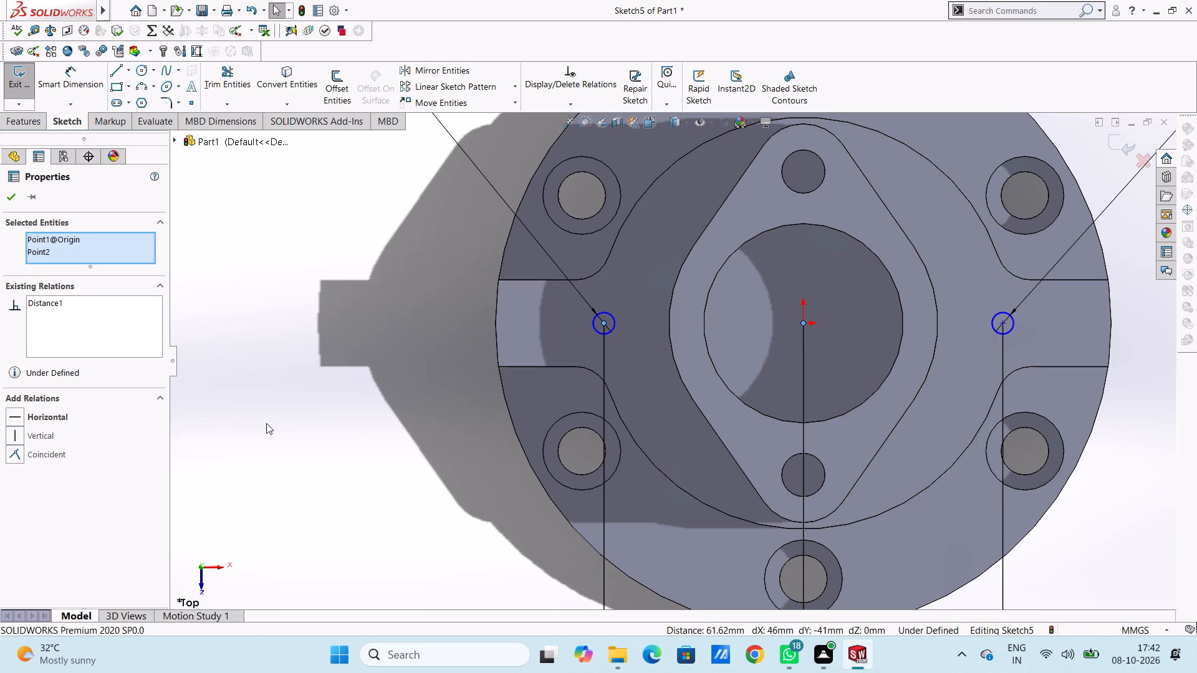
click(19, 414)
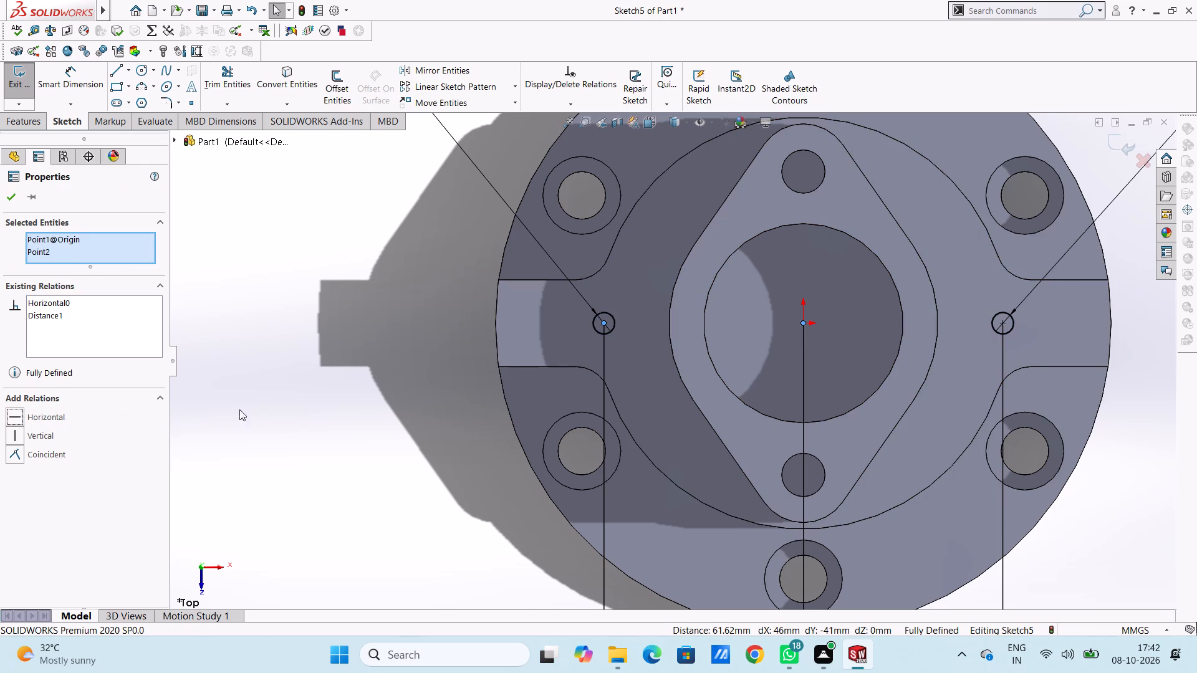
click(259, 414)
Cut-extrude the two 5 mm circles with a blind depth of 60 mm down through the armed boss and flange.
scroll(383, 408, up, 6)
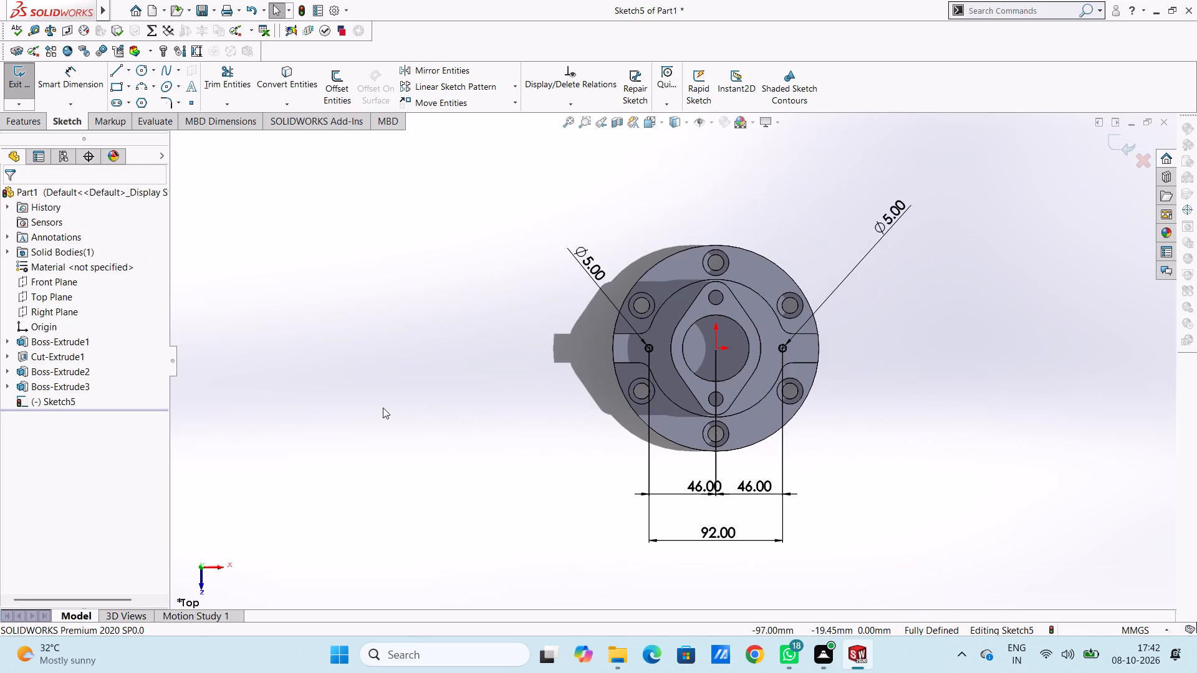
middle_drag(441, 409, 392, 413)
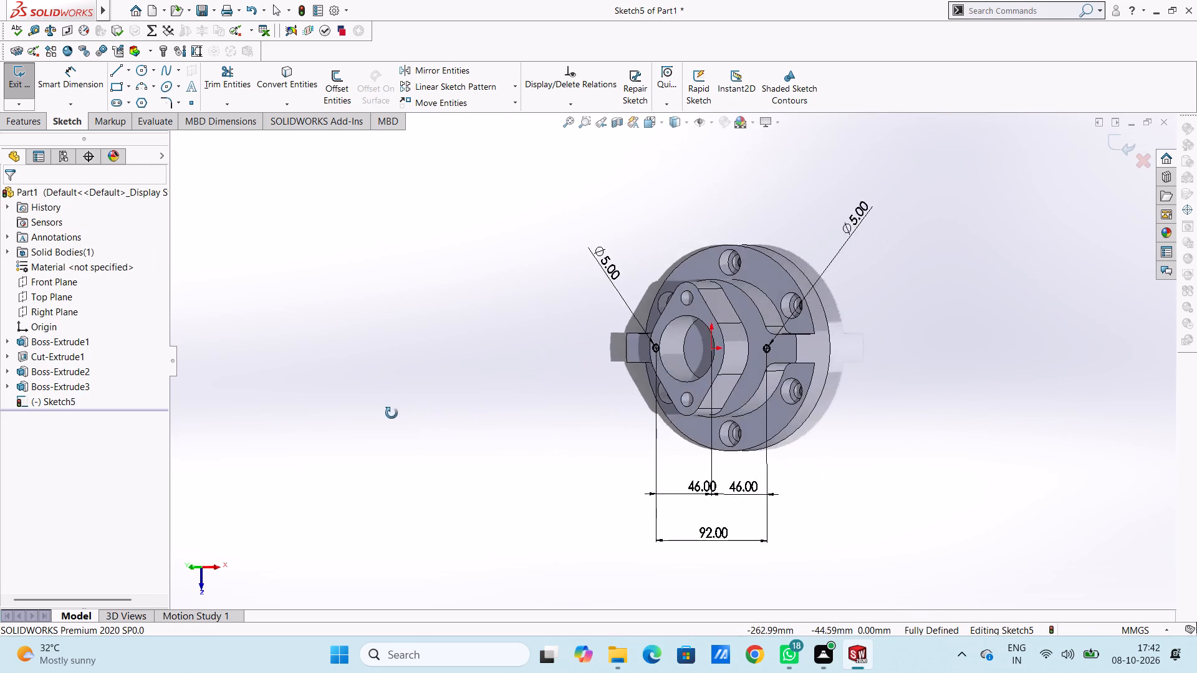
middle_drag(392, 413, 372, 422)
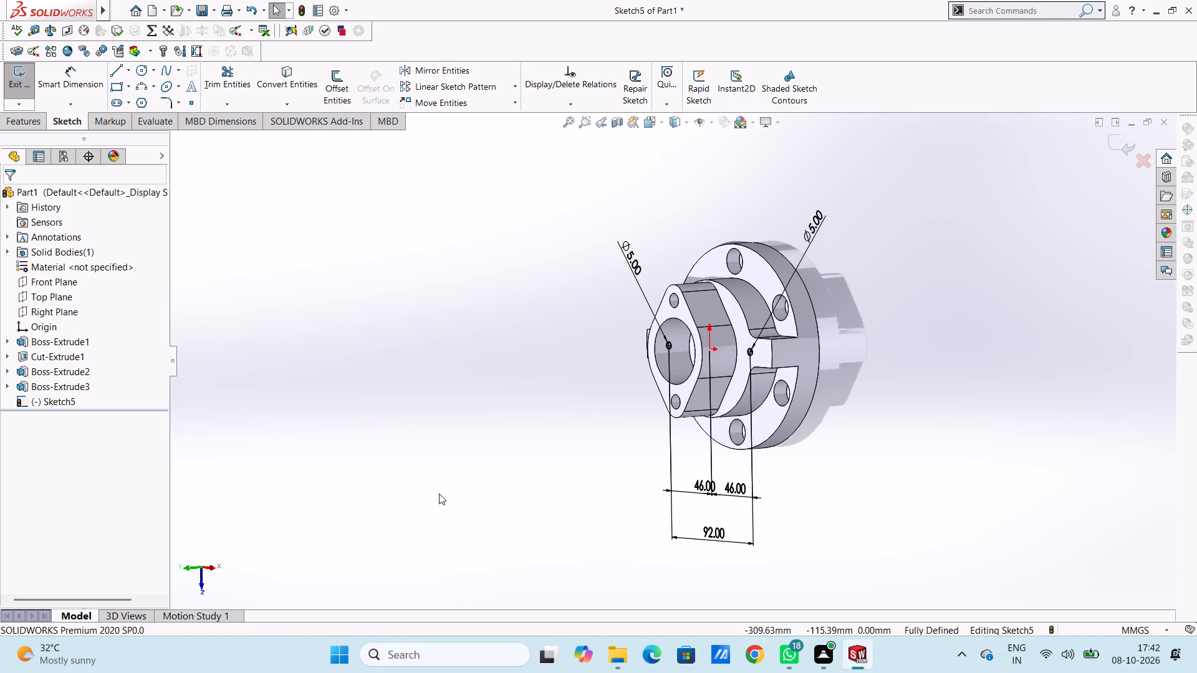
scroll(392, 386, down, 1)
middle_drag(405, 388, 449, 361)
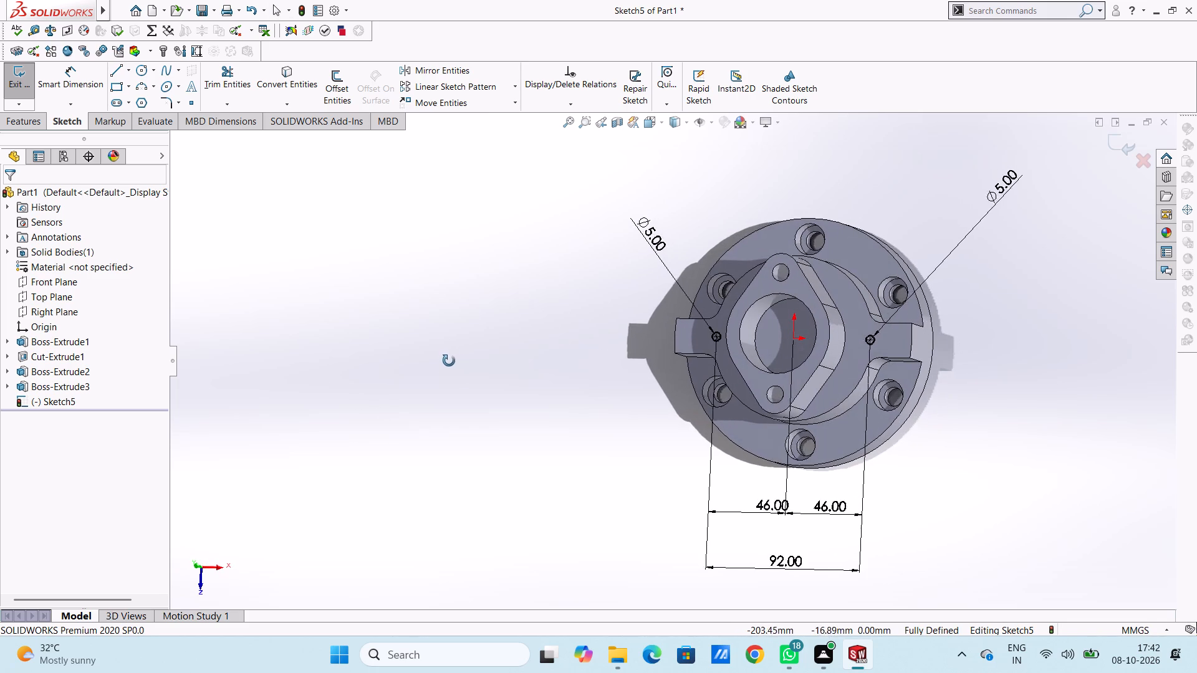
middle_drag(449, 361, 450, 361)
click(34, 127)
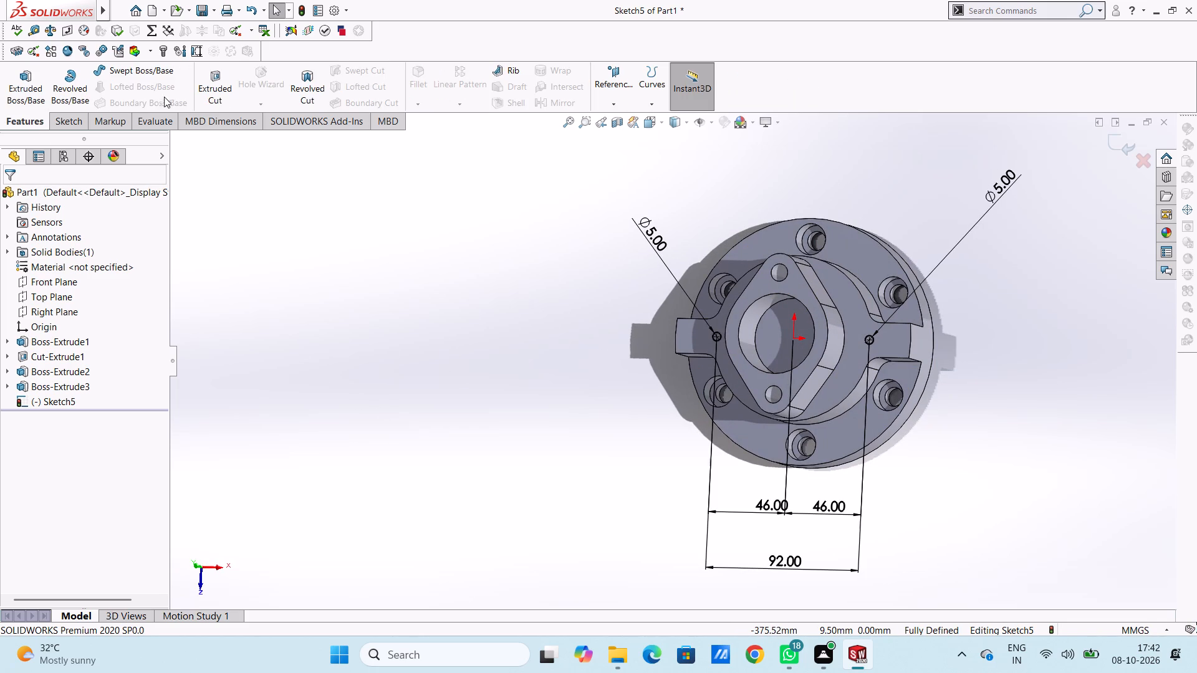
click(213, 86)
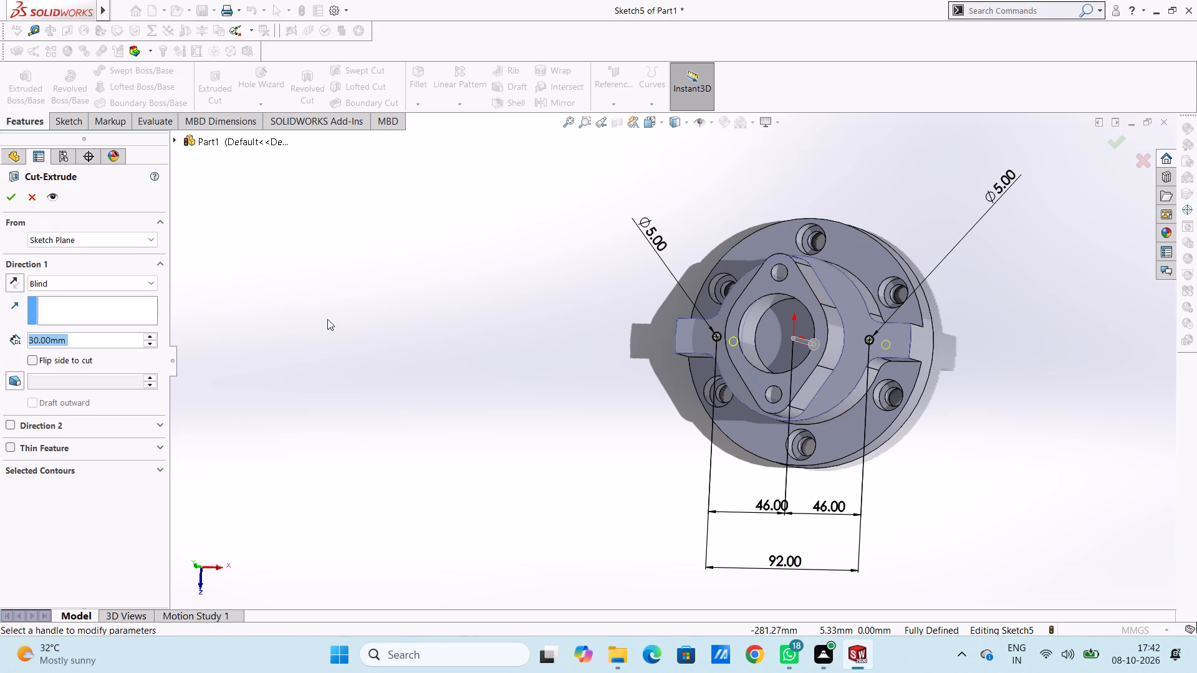
text(60)
key(Return)
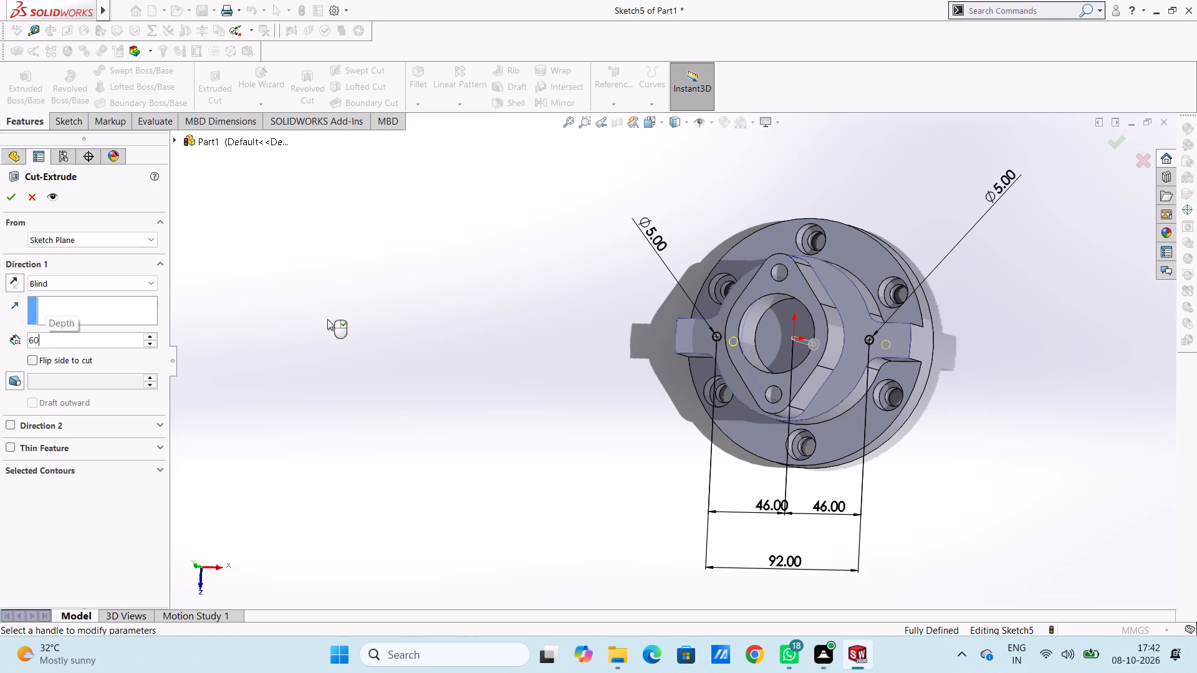
middle_drag(385, 423, 506, 413)
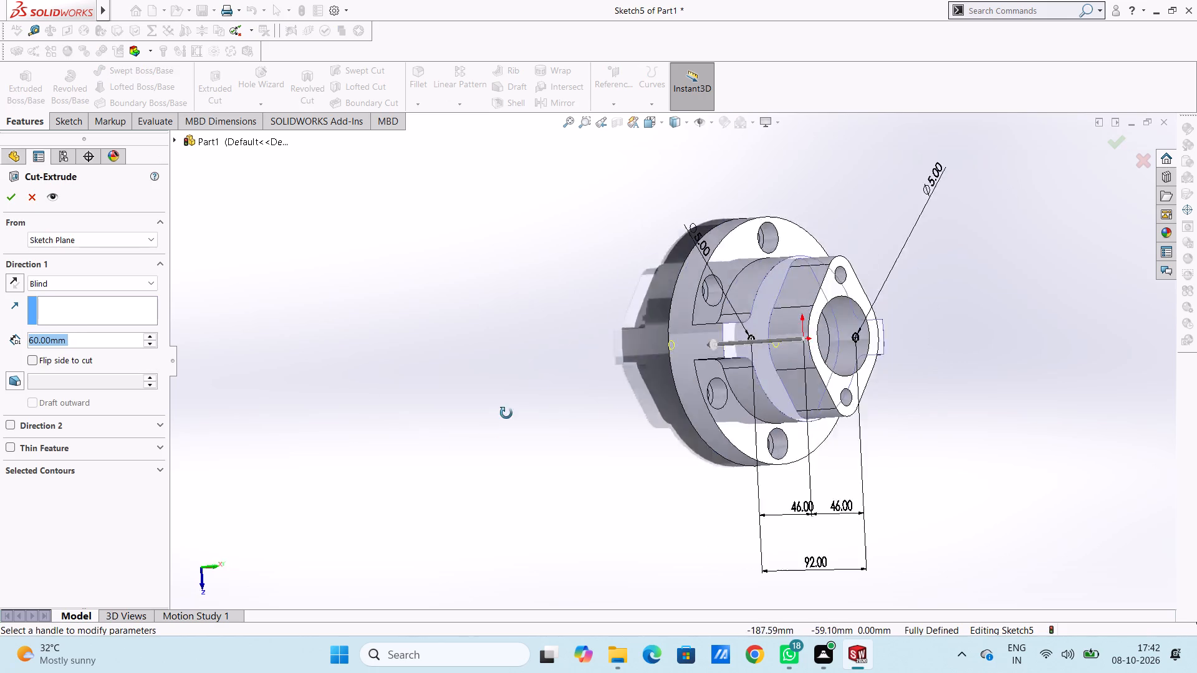
middle_drag(506, 413, 398, 308)
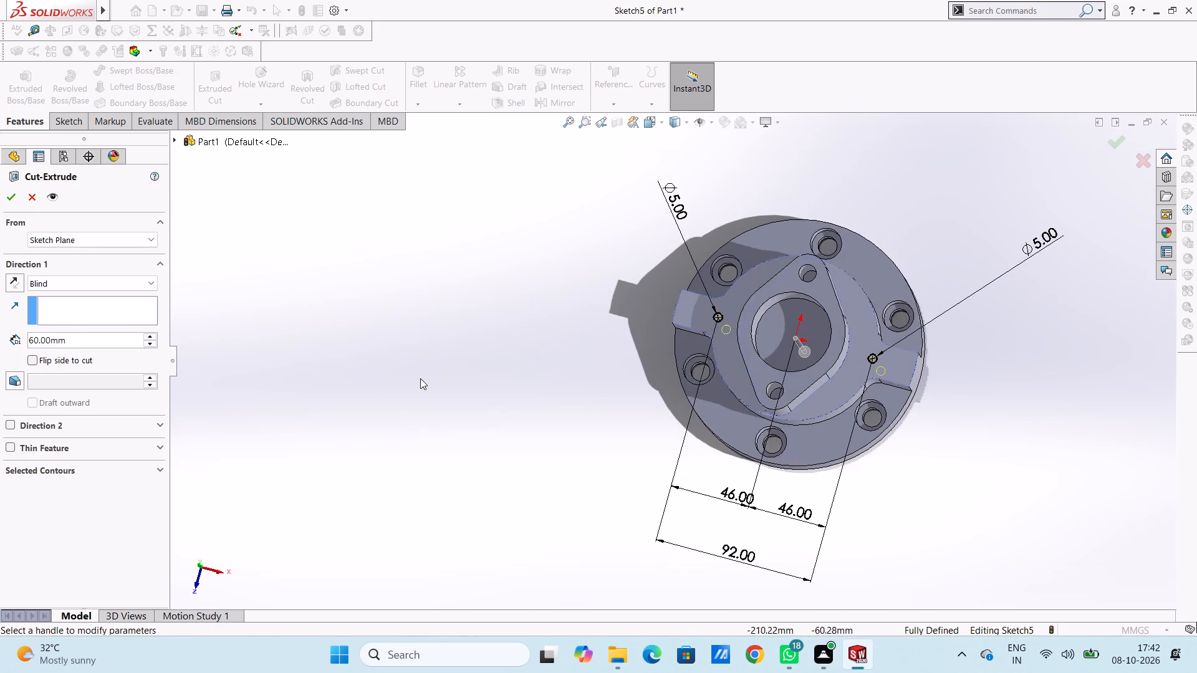
middle_drag(420, 472, 618, 310)
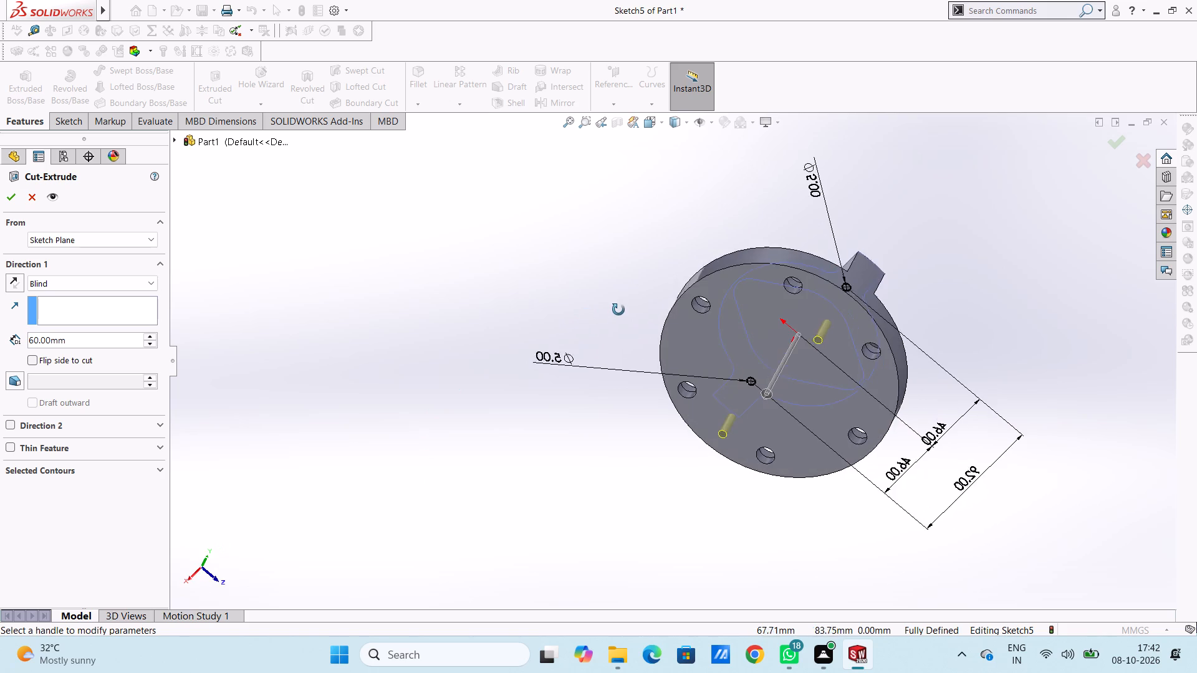
middle_drag(618, 310, 421, 388)
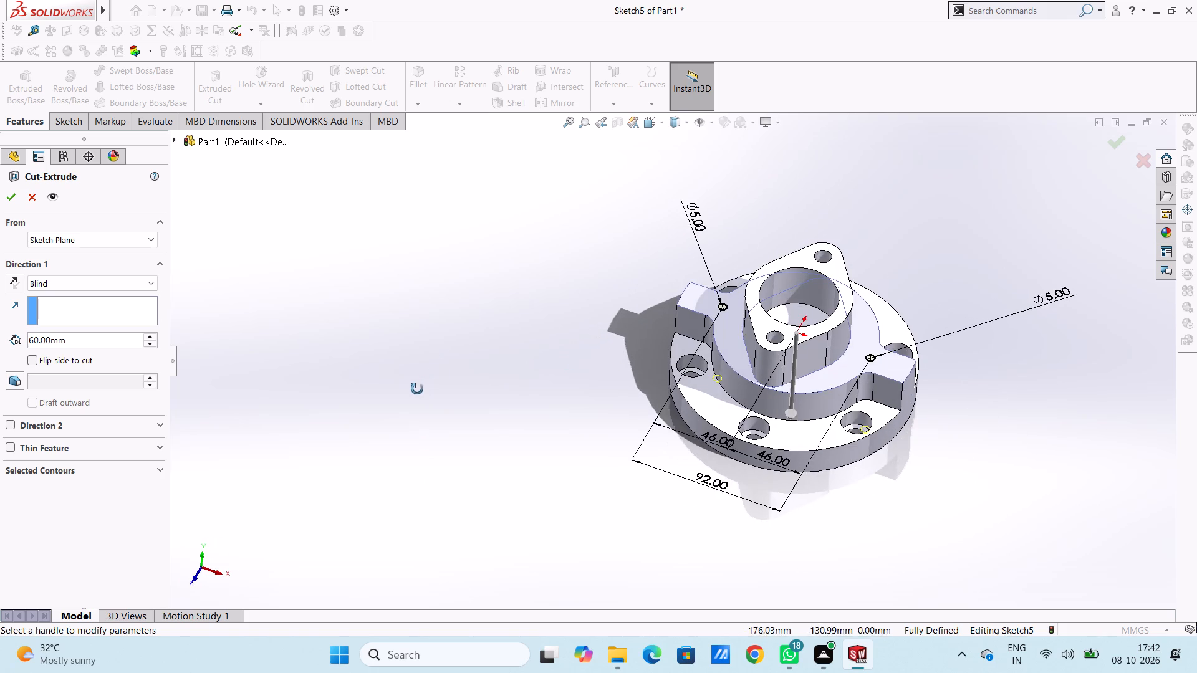
drag(10, 195, 24, 207)
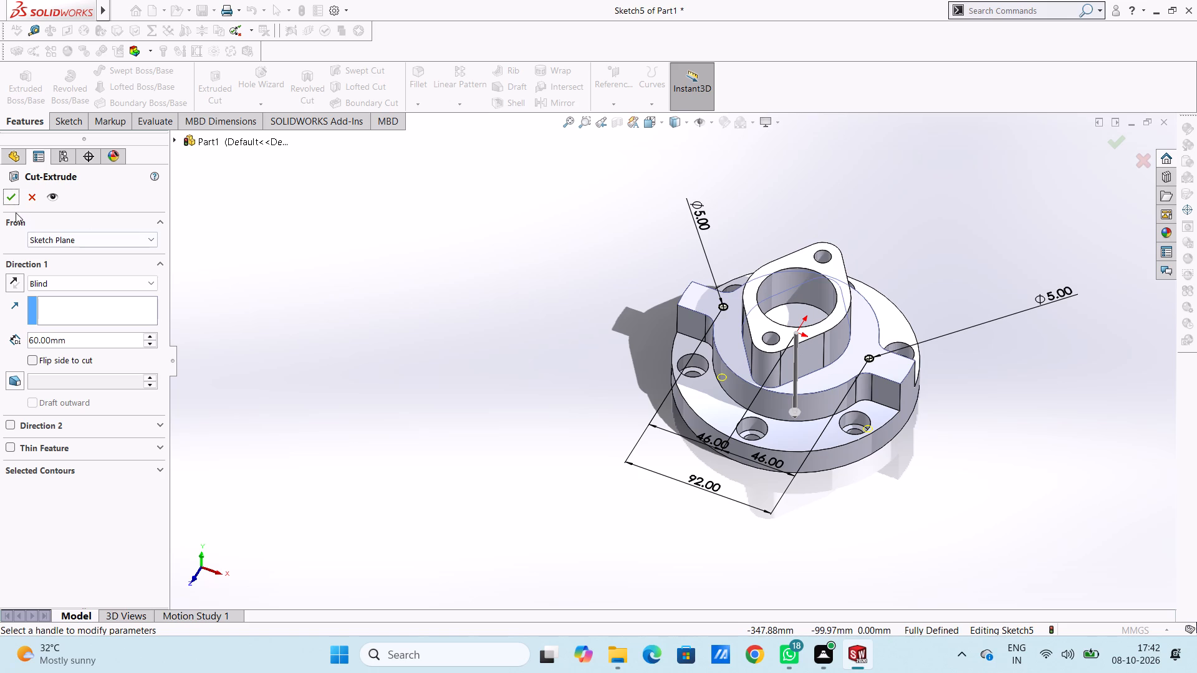
click(9, 197)
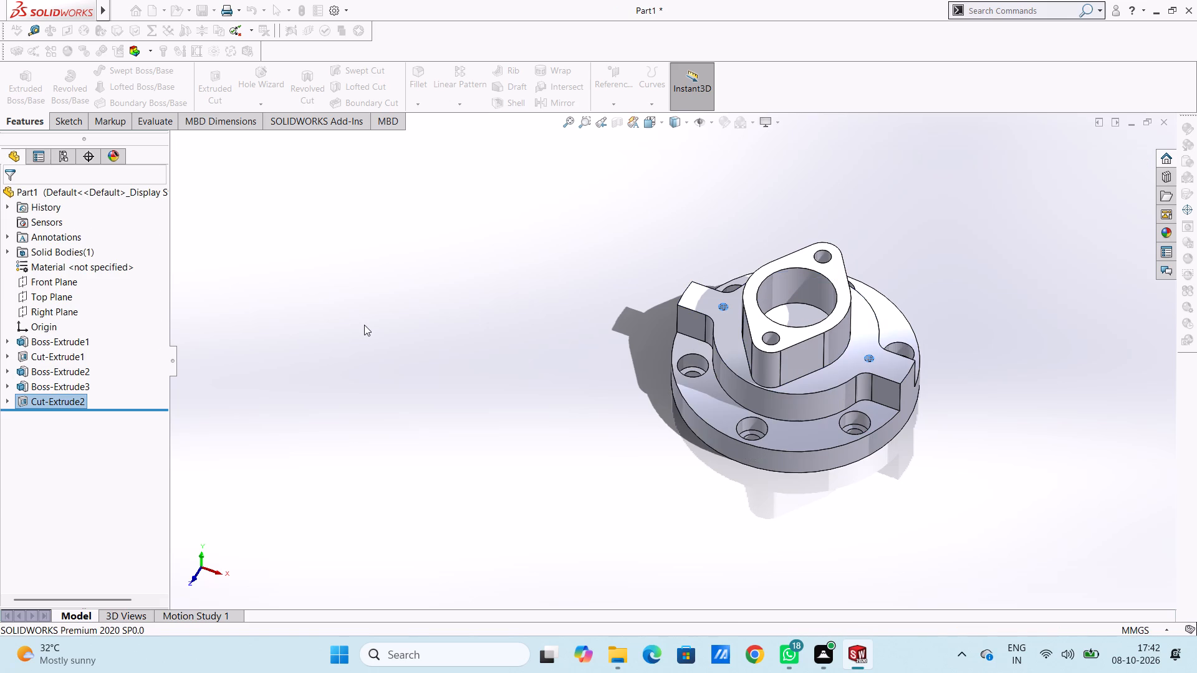
click(364, 325)
Examine the two new 5 mm holes from the flange's underside and from the boss side.
middle_drag(373, 333, 473, 397)
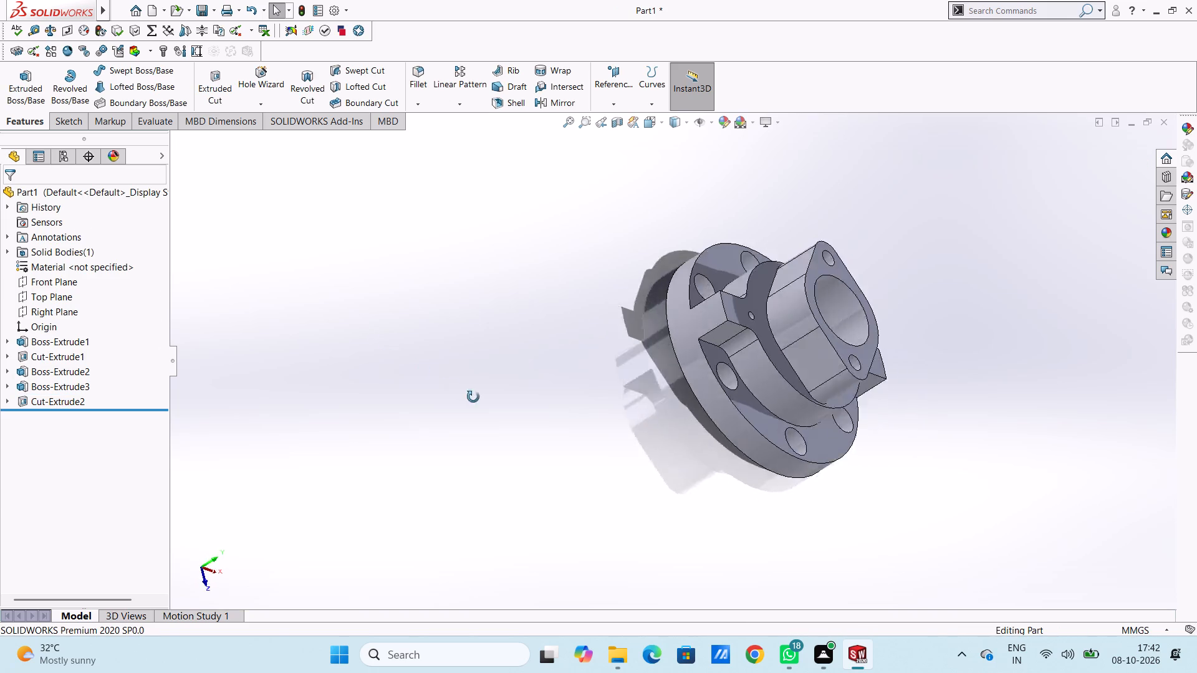
middle_drag(473, 397, 613, 320)
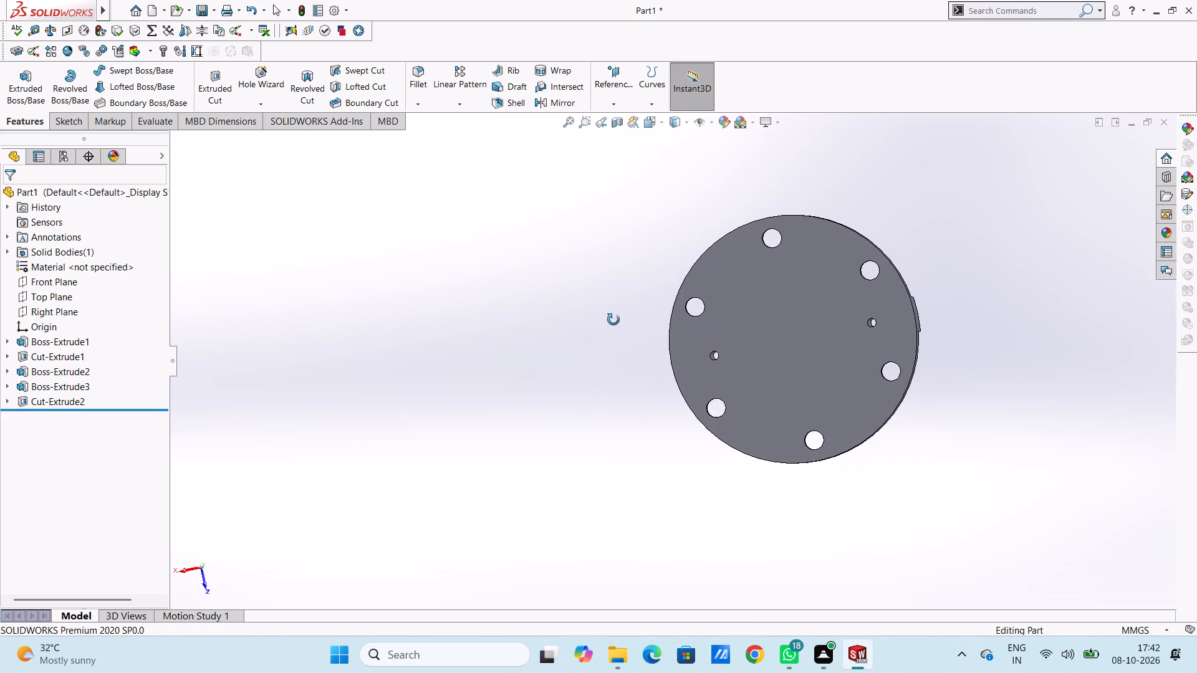
middle_drag(613, 320, 618, 320)
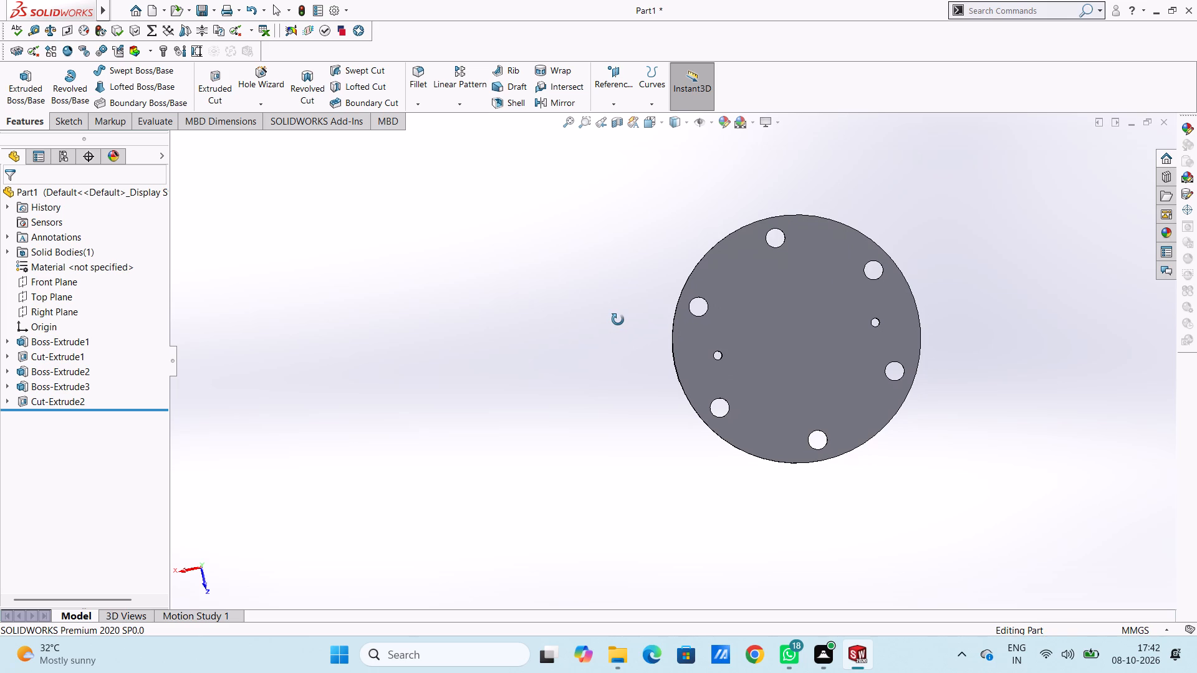
middle_drag(618, 320, 618, 330)
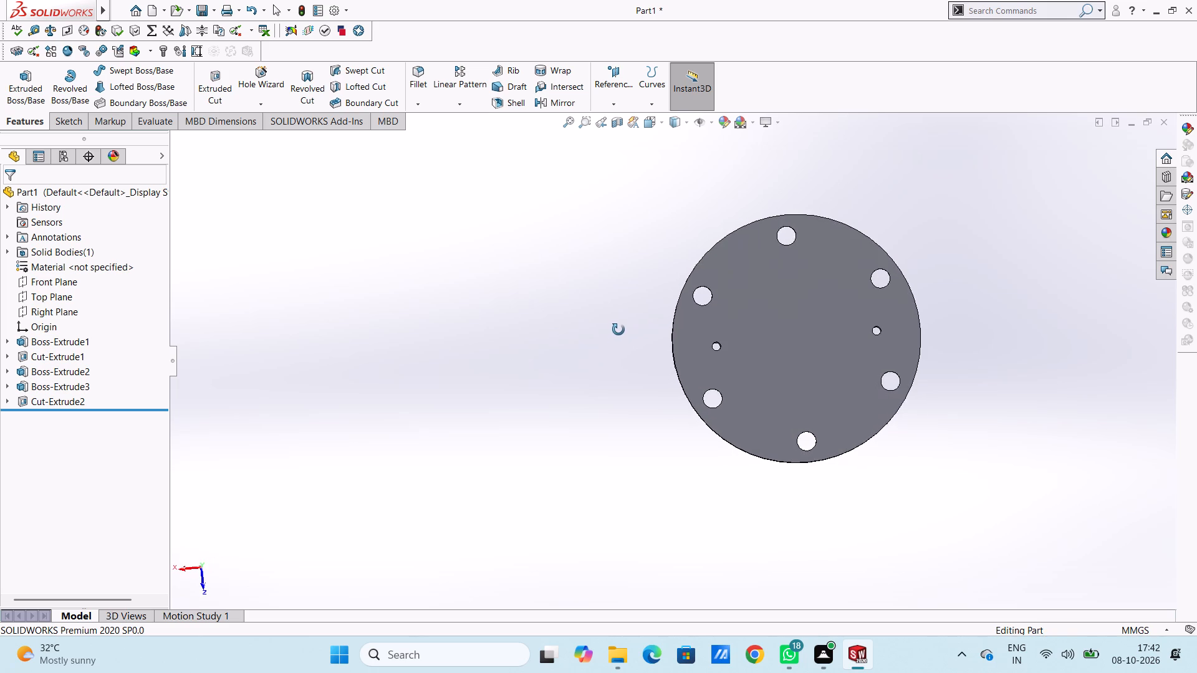
middle_drag(618, 330, 620, 332)
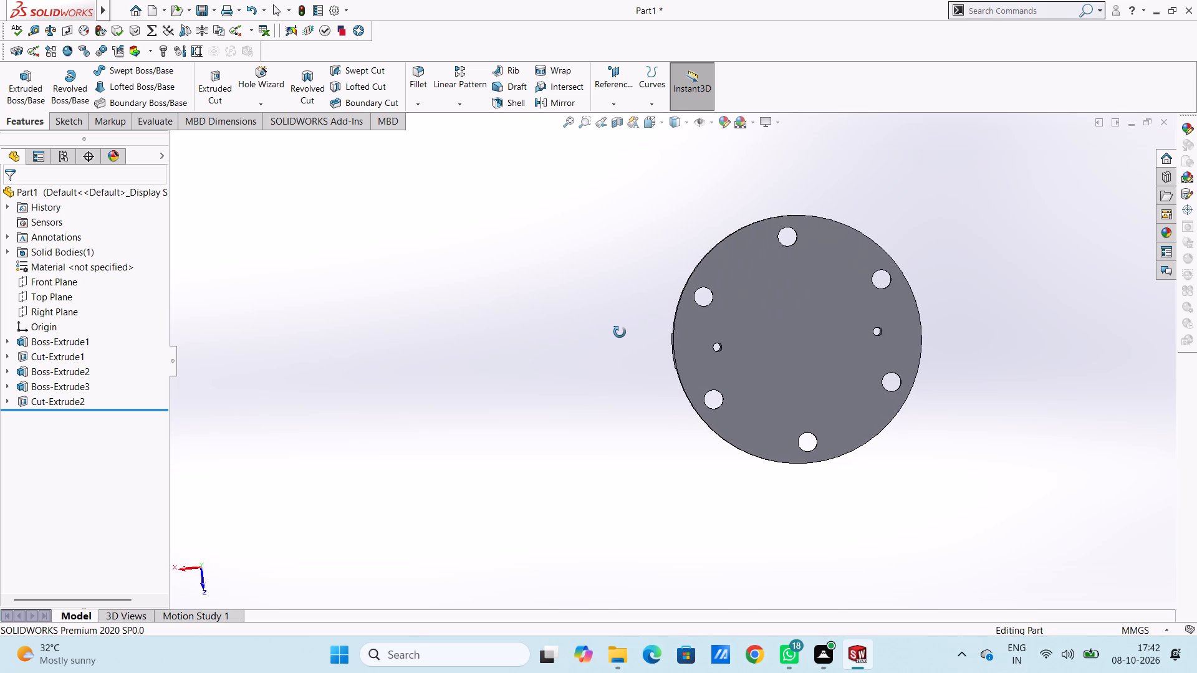
middle_drag(620, 332, 618, 332)
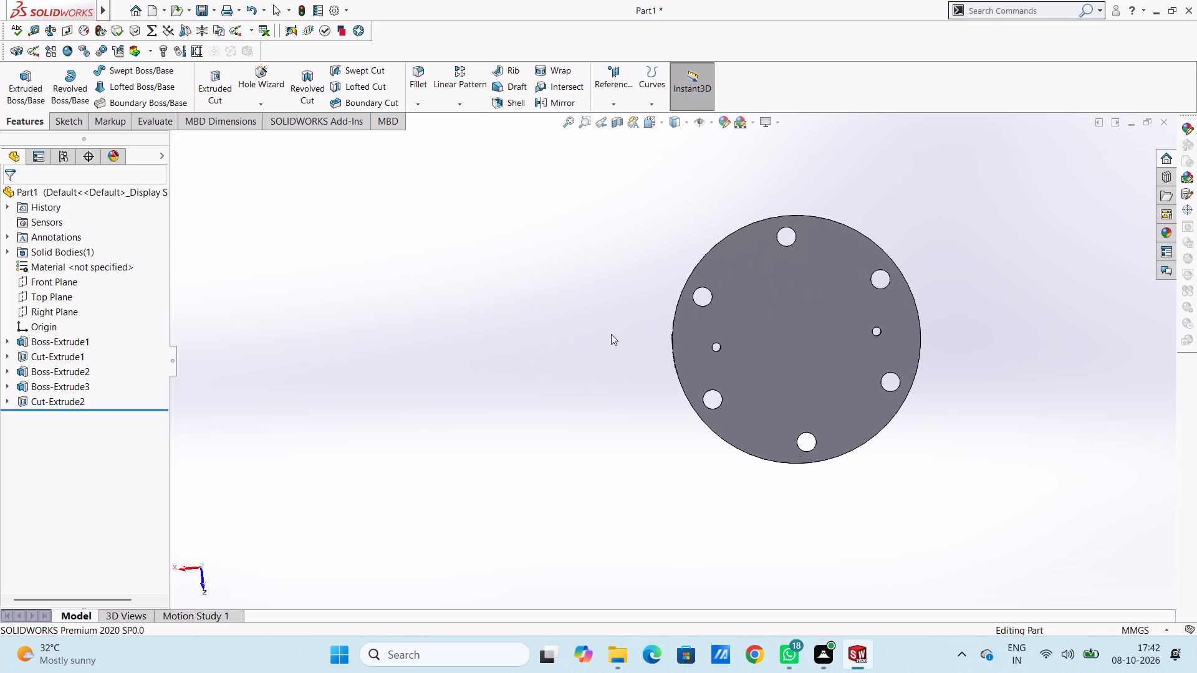
middle_drag(603, 341, 417, 399)
middle_drag(418, 391, 334, 419)
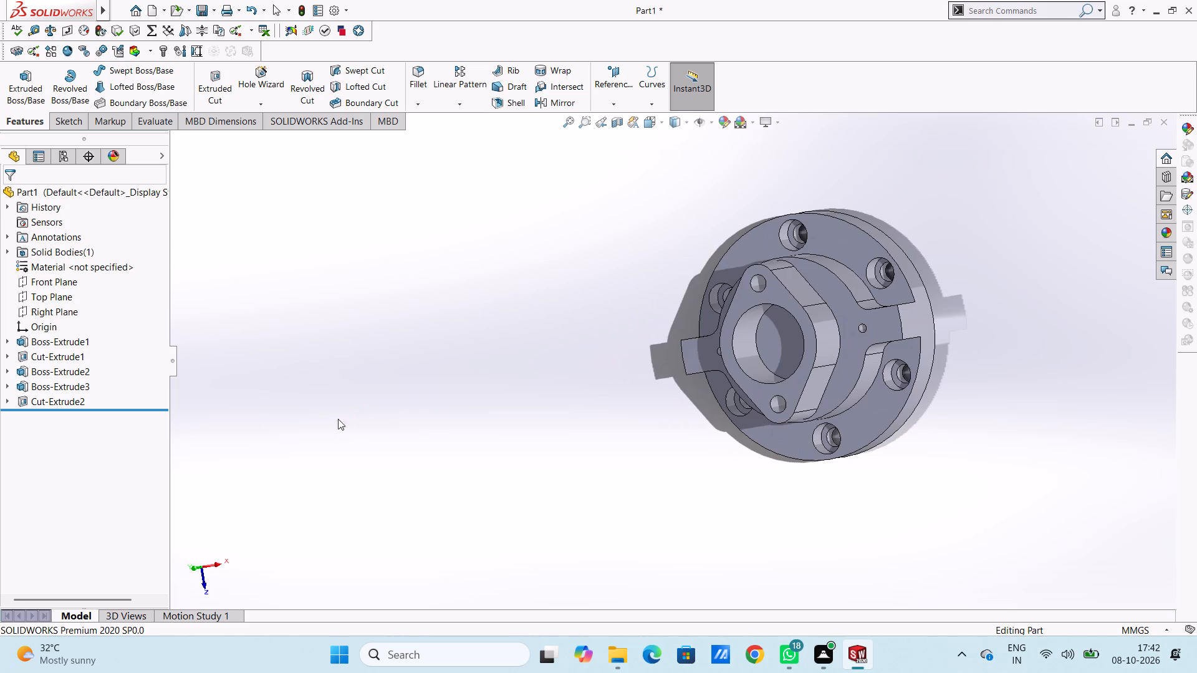
middle_drag(484, 418, 531, 357)
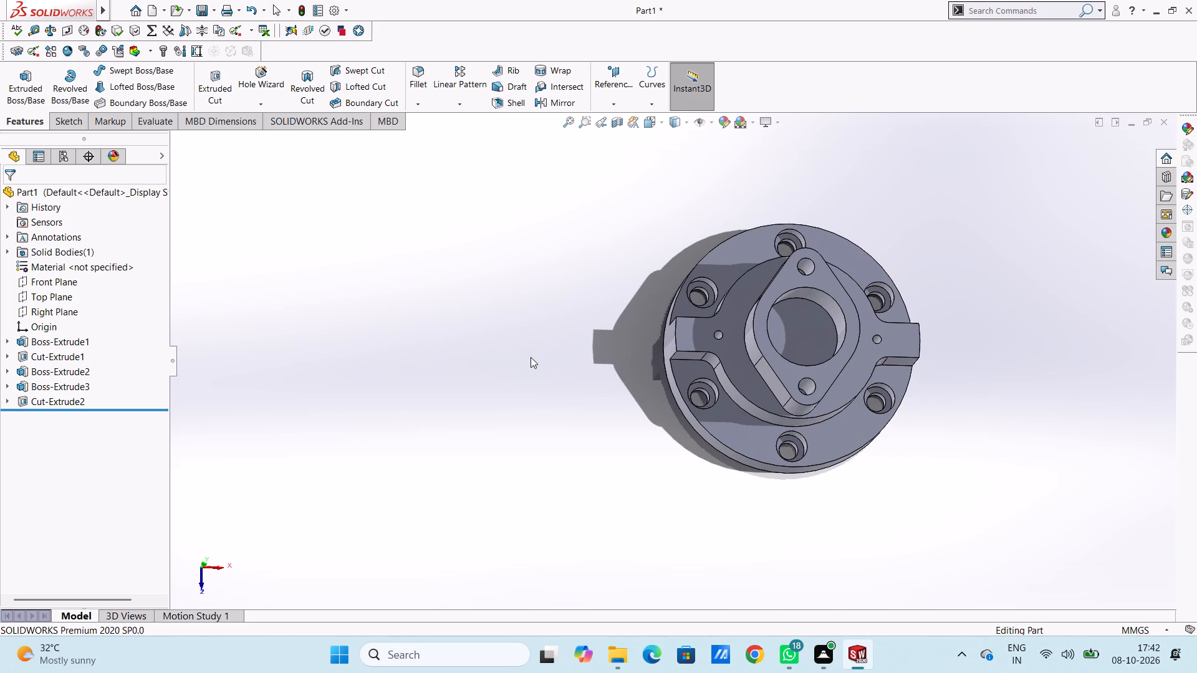
Inspect the flange from the top view and at oblique angles, checking the bosses, arms and holes.
key(ctrl+5)
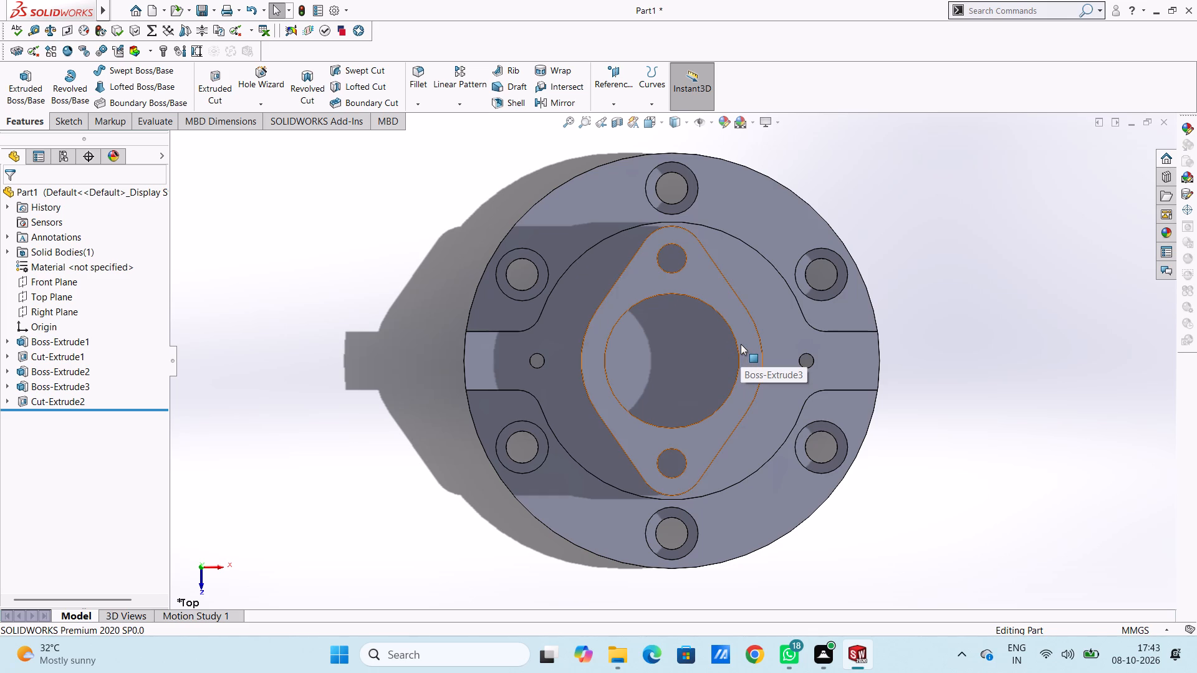
scroll(748, 368, down, 2)
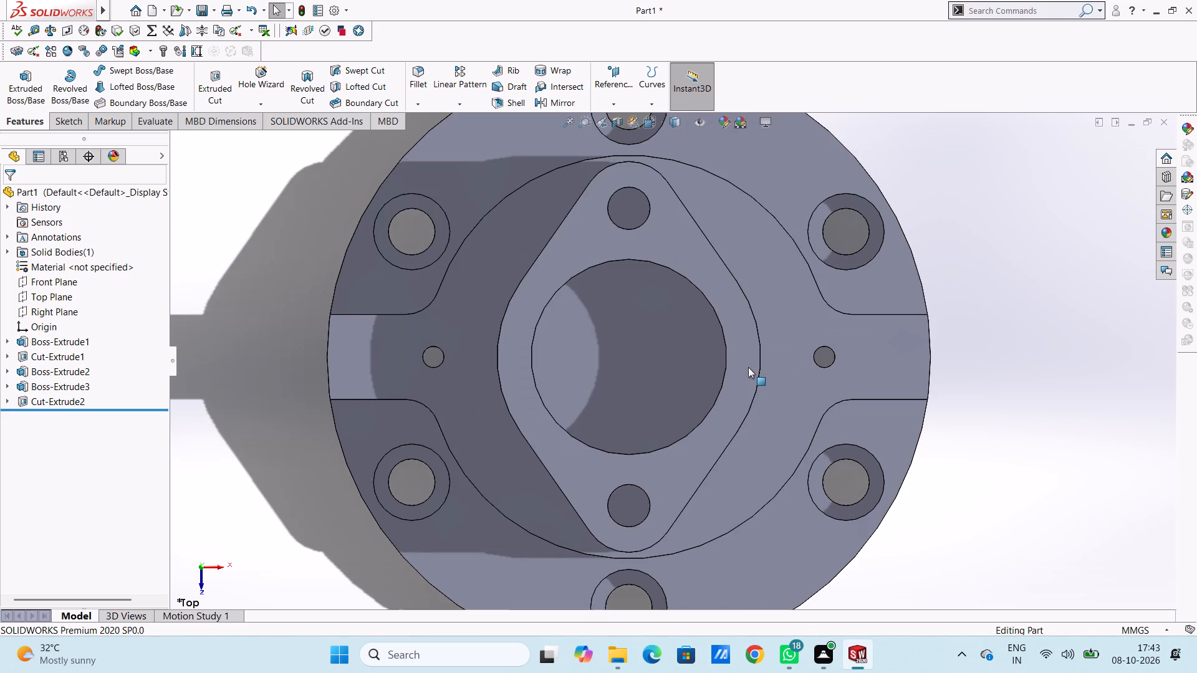
scroll(743, 363, up, 3)
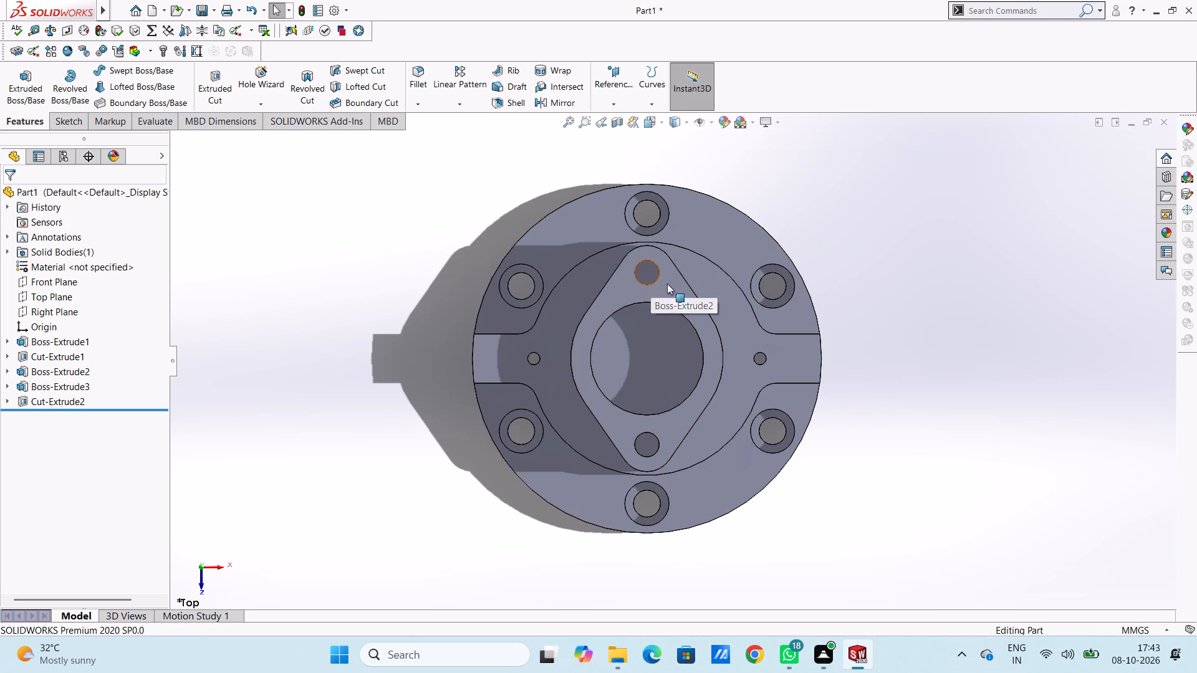
middle_click(853, 313)
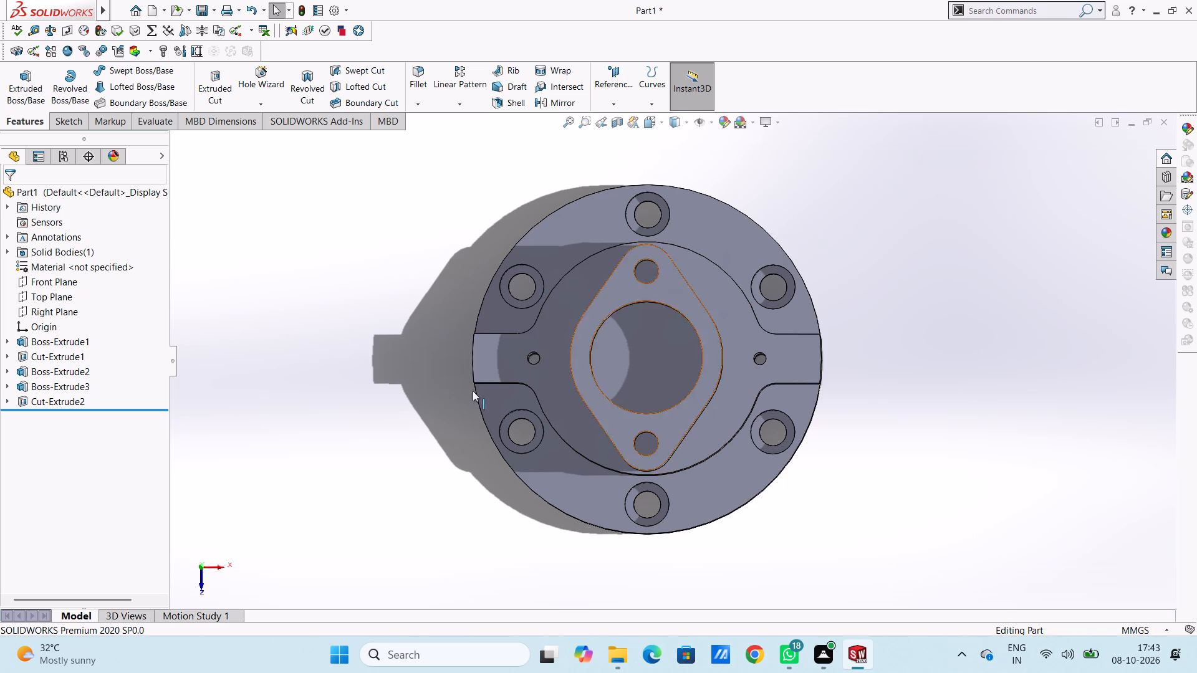
middle_drag(395, 449, 371, 454)
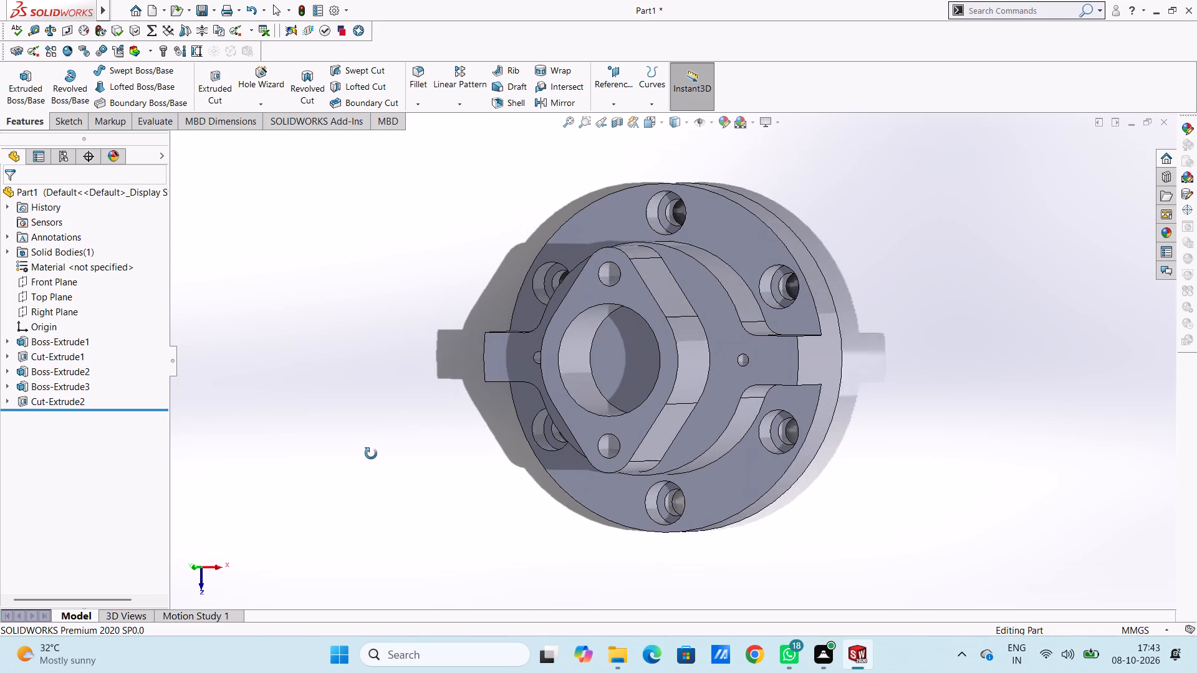
middle_drag(371, 454, 399, 422)
middle_drag(401, 508, 360, 481)
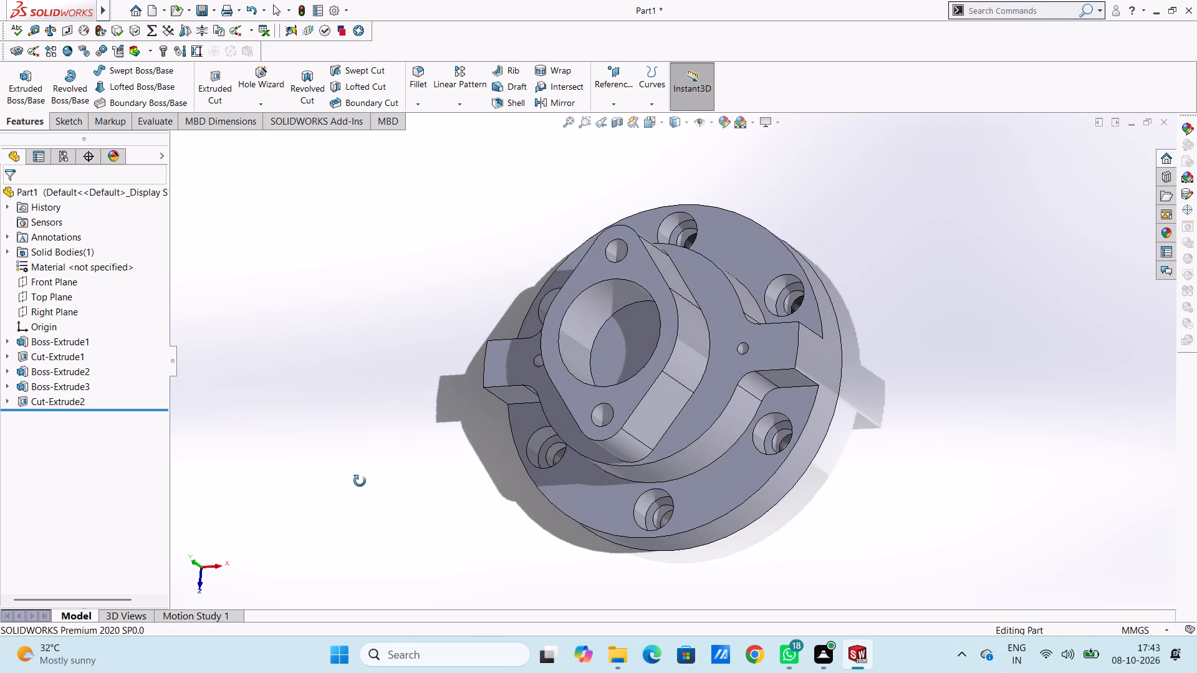
middle_drag(360, 481, 355, 469)
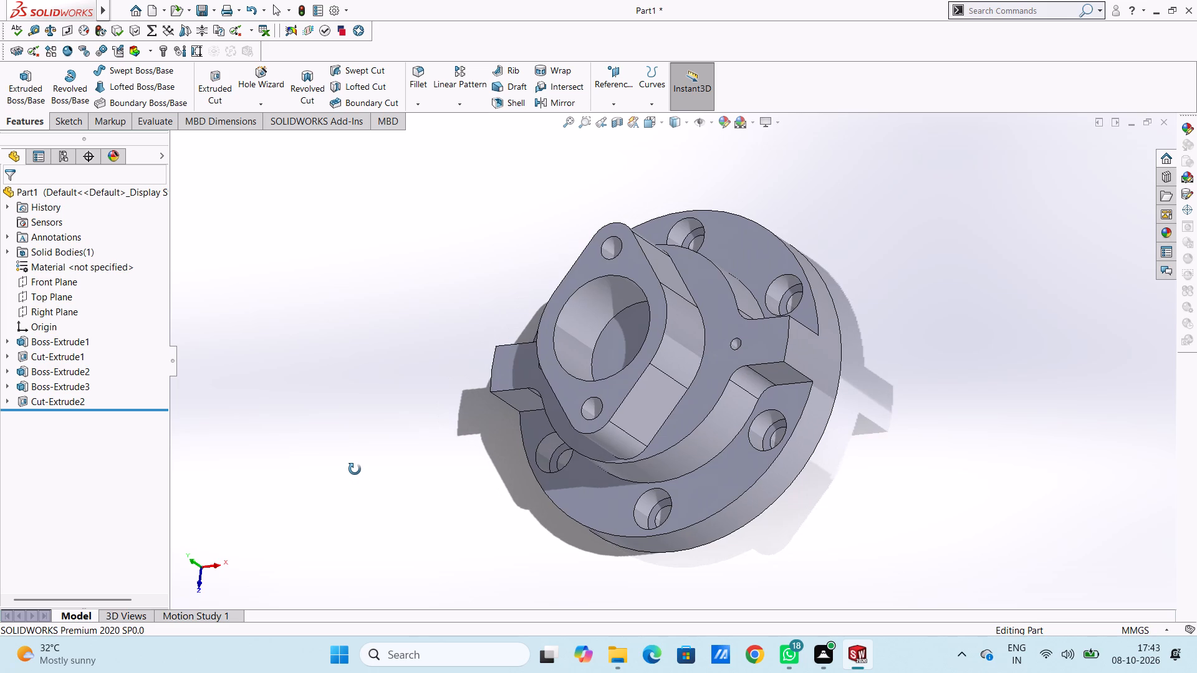
middle_drag(355, 469, 408, 511)
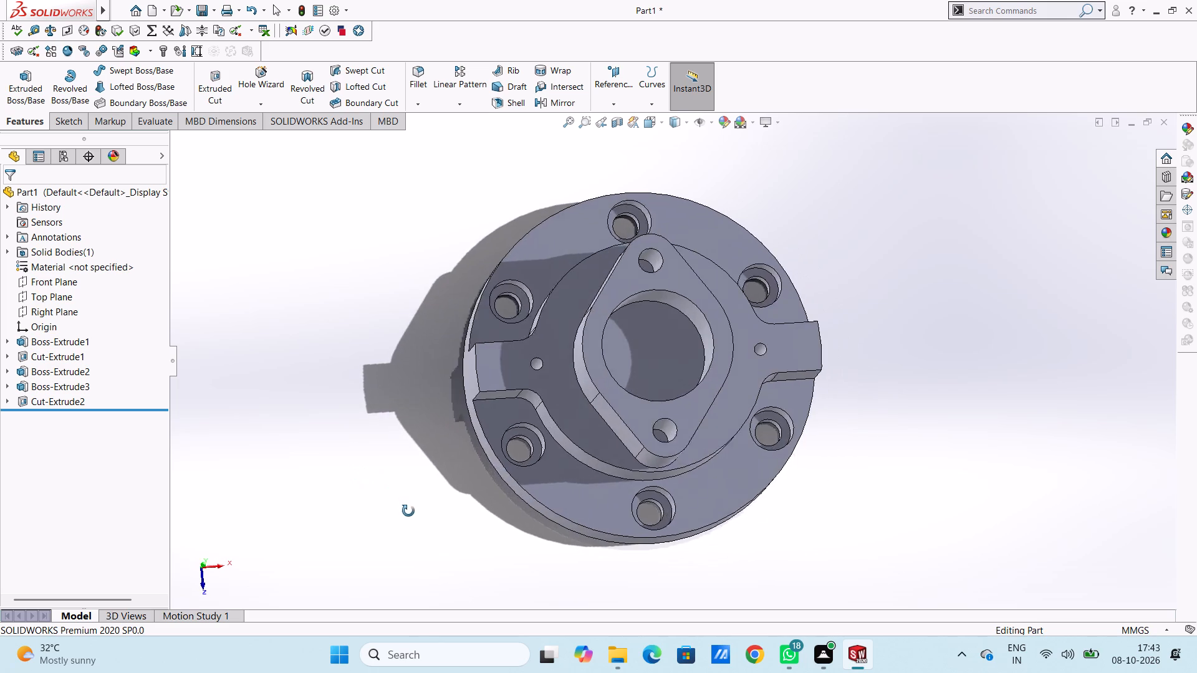
middle_drag(408, 511, 392, 521)
scroll(392, 521, down, 1)
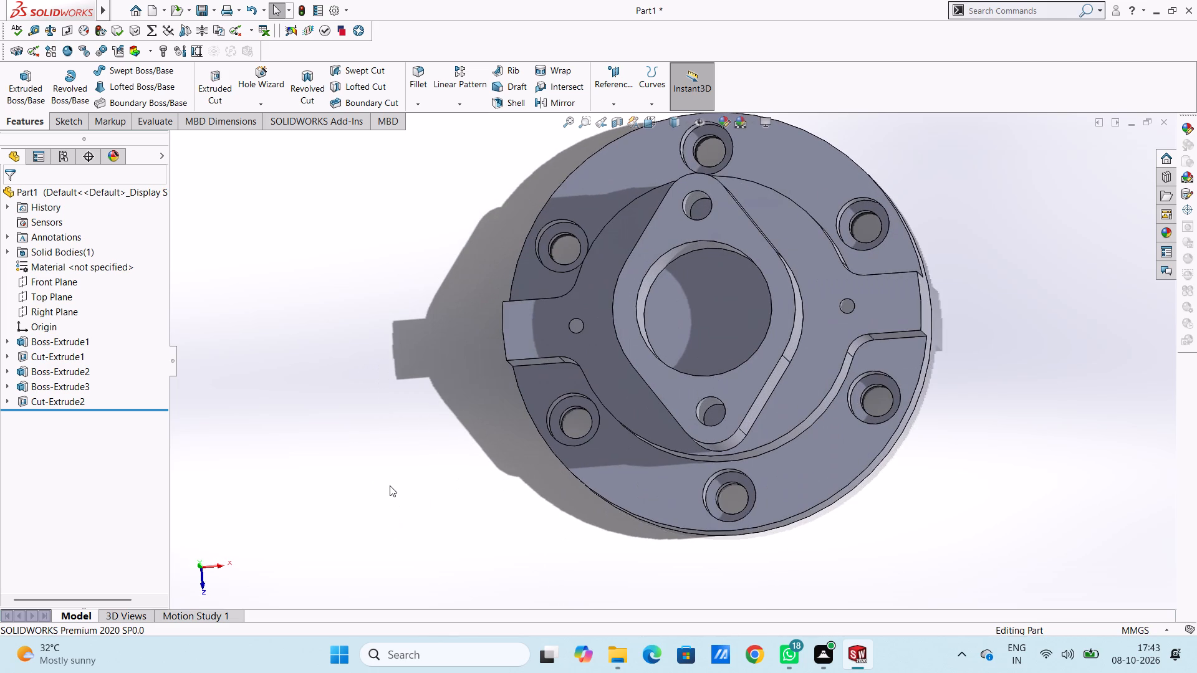
On the two-lug boss's end face, sketch two circles of 5 mm radius, each centred on and matching a lug hole.
key(ctrl+5)
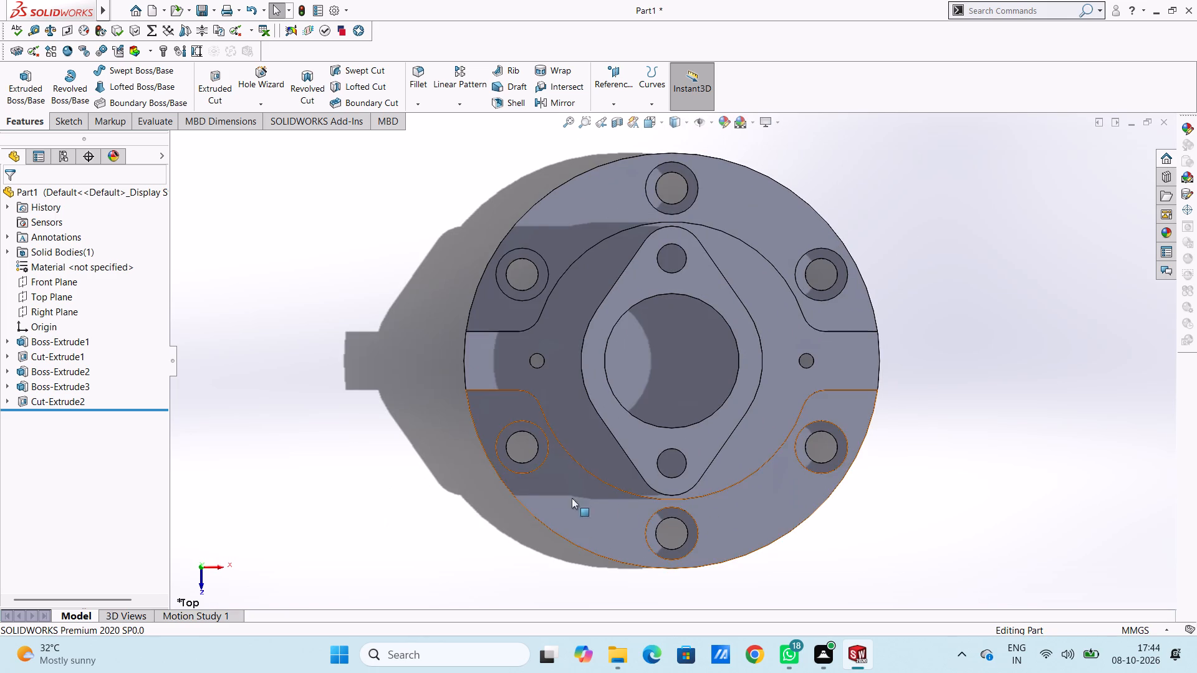
scroll(653, 501, up, 2)
scroll(711, 336, down, 2)
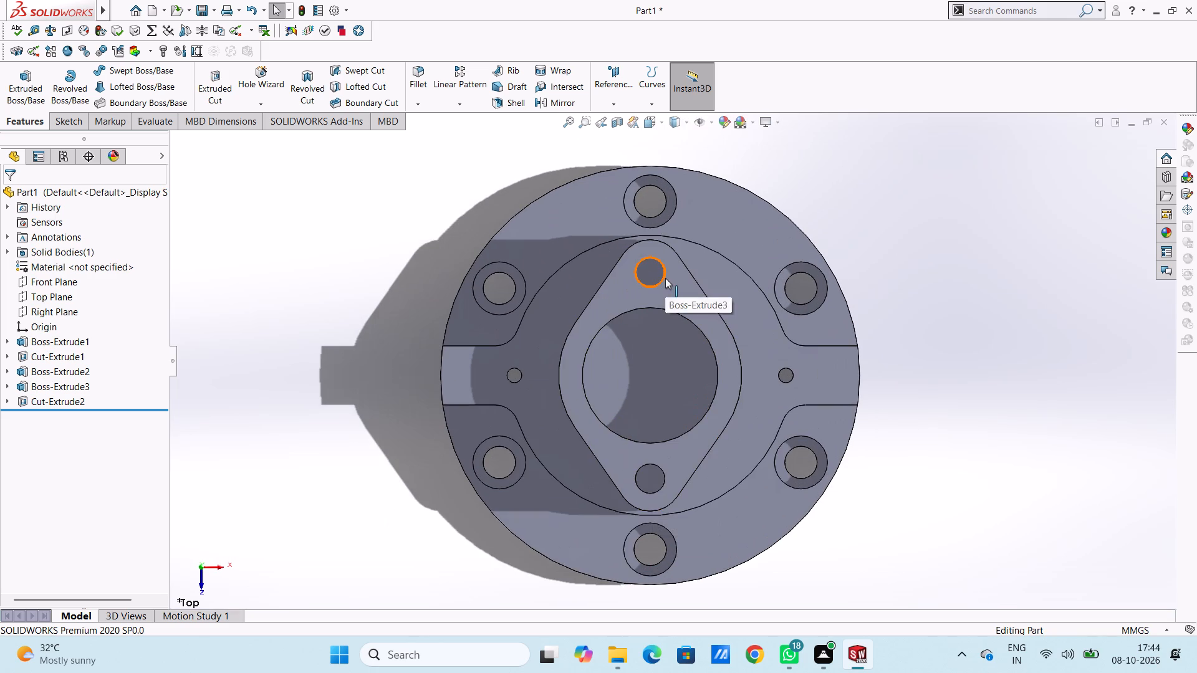
click(665, 278)
click(891, 209)
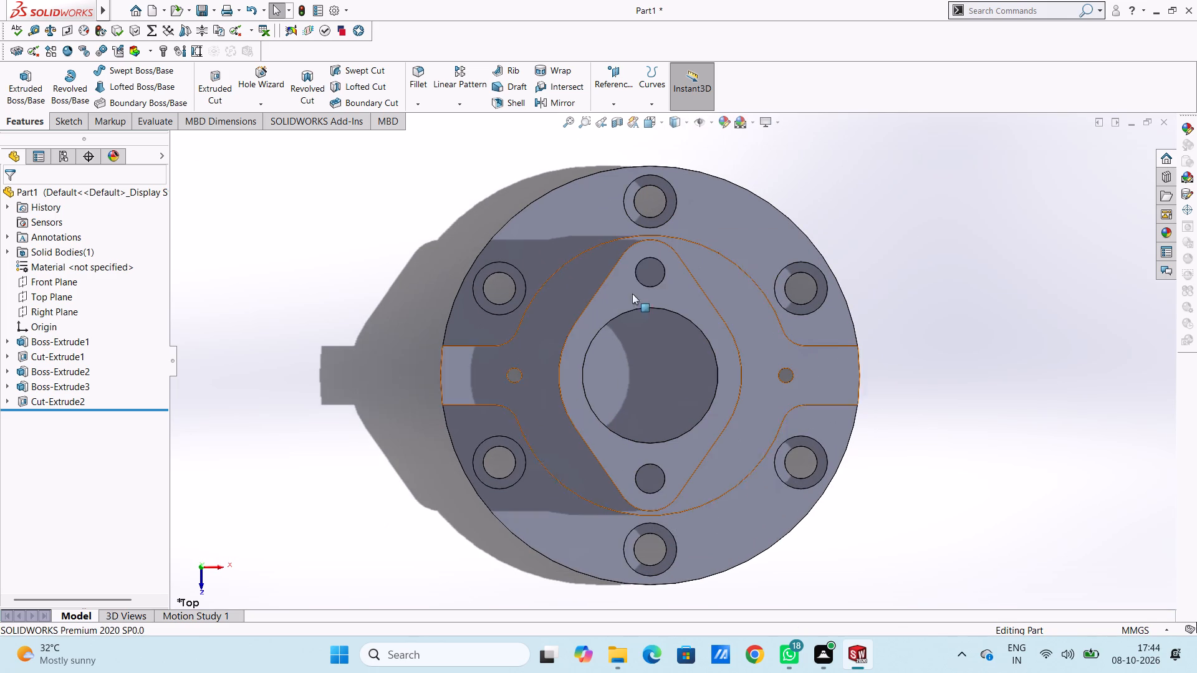
click(678, 294)
click(732, 261)
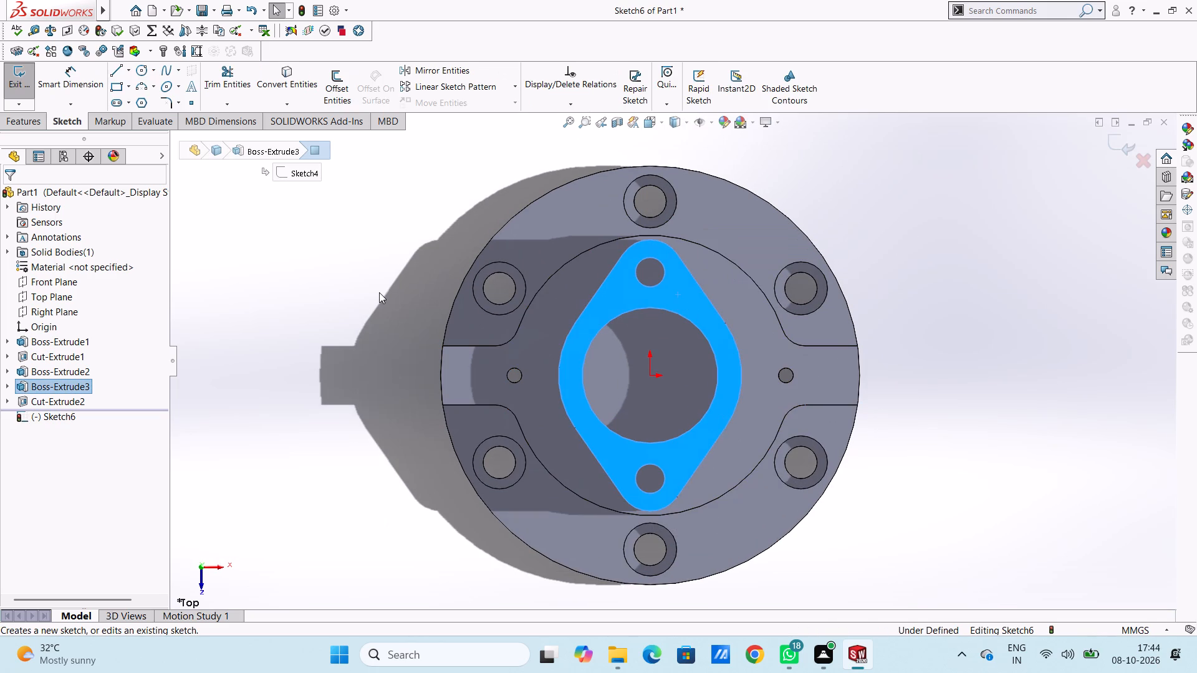
click(379, 292)
click(138, 68)
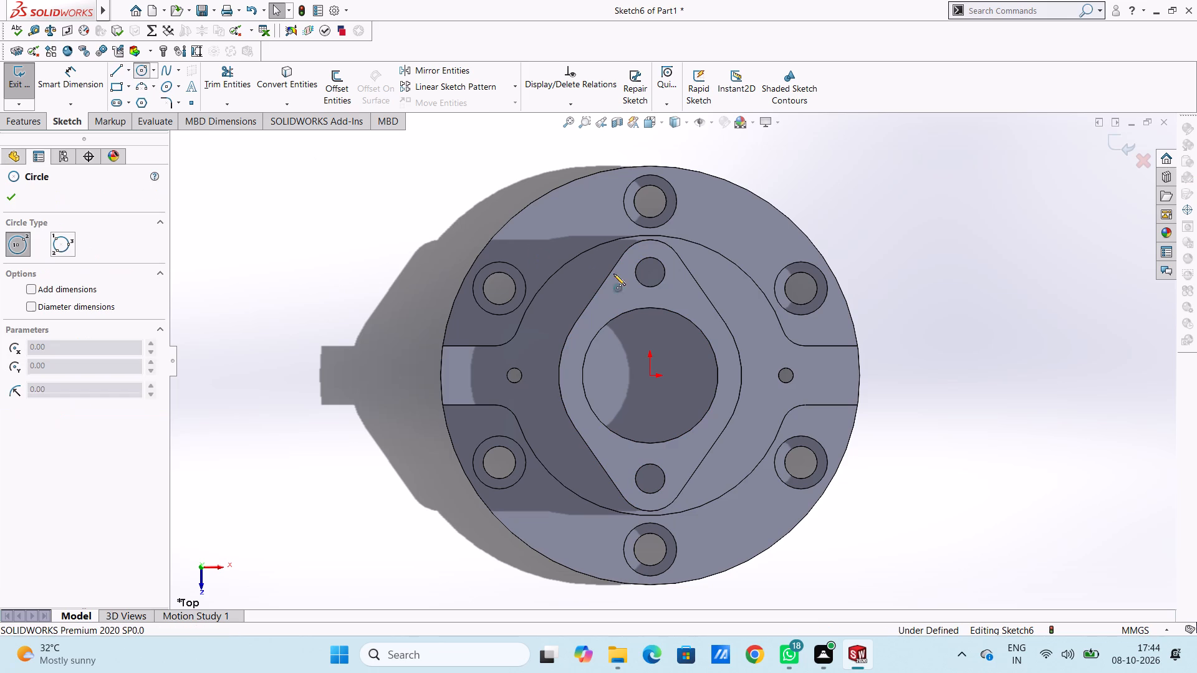
click(650, 272)
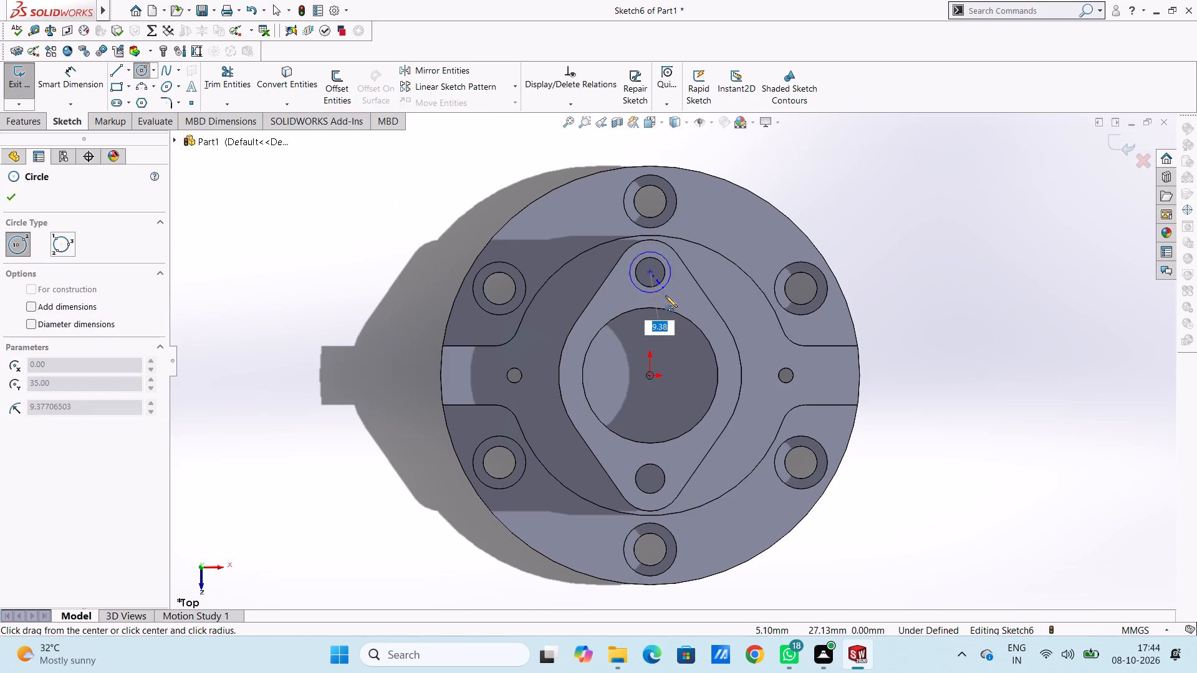
click(658, 285)
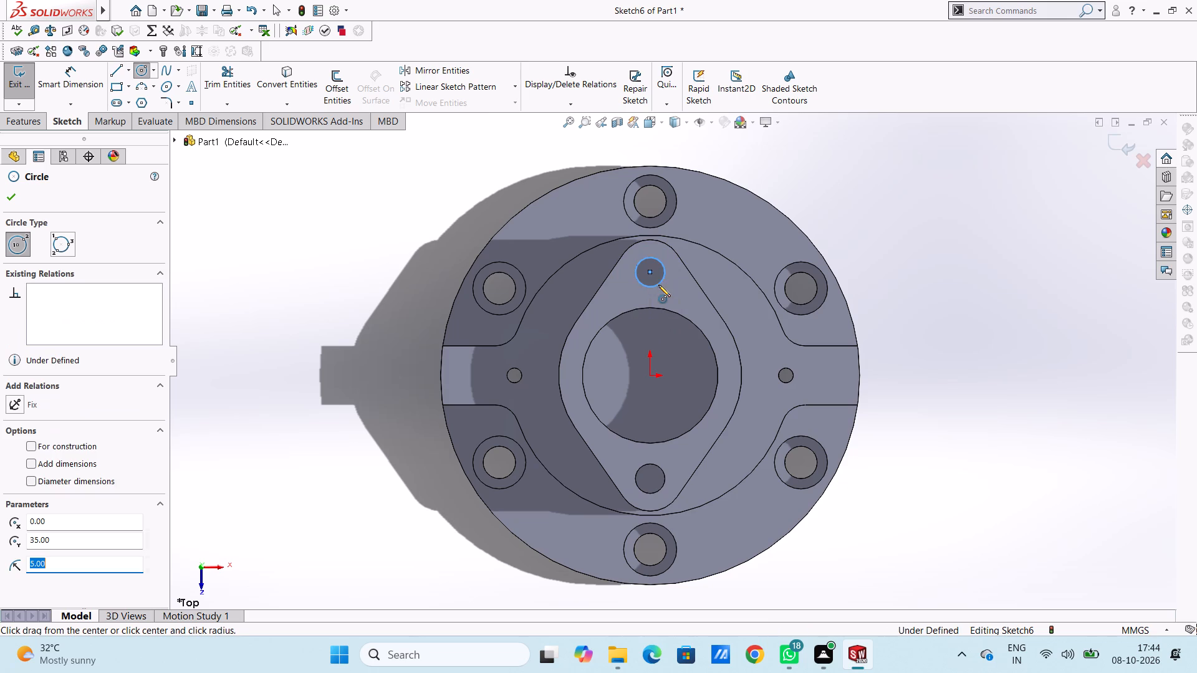
click(650, 478)
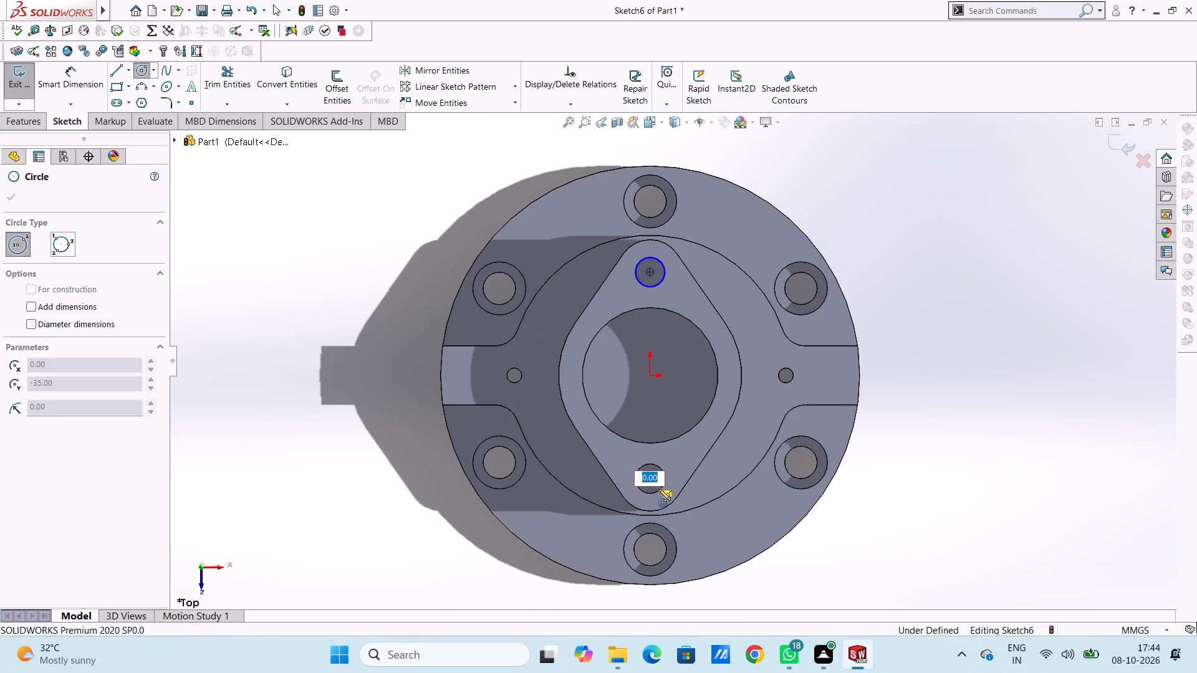
click(660, 492)
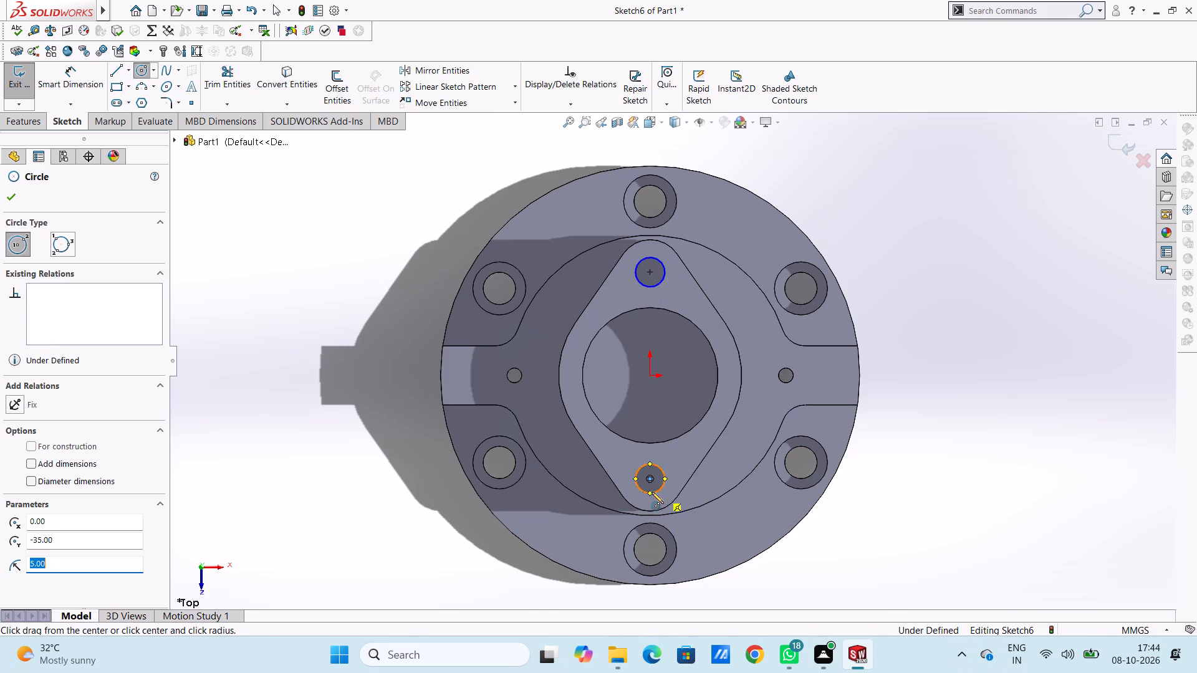
click(5, 194)
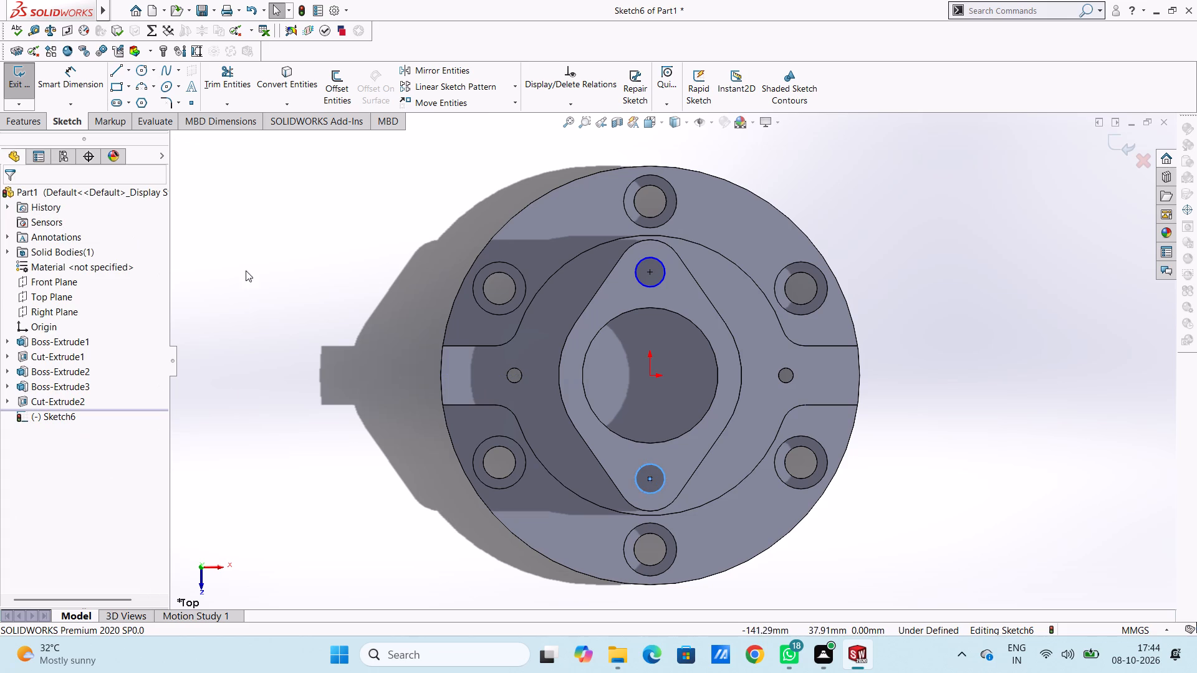
click(286, 283)
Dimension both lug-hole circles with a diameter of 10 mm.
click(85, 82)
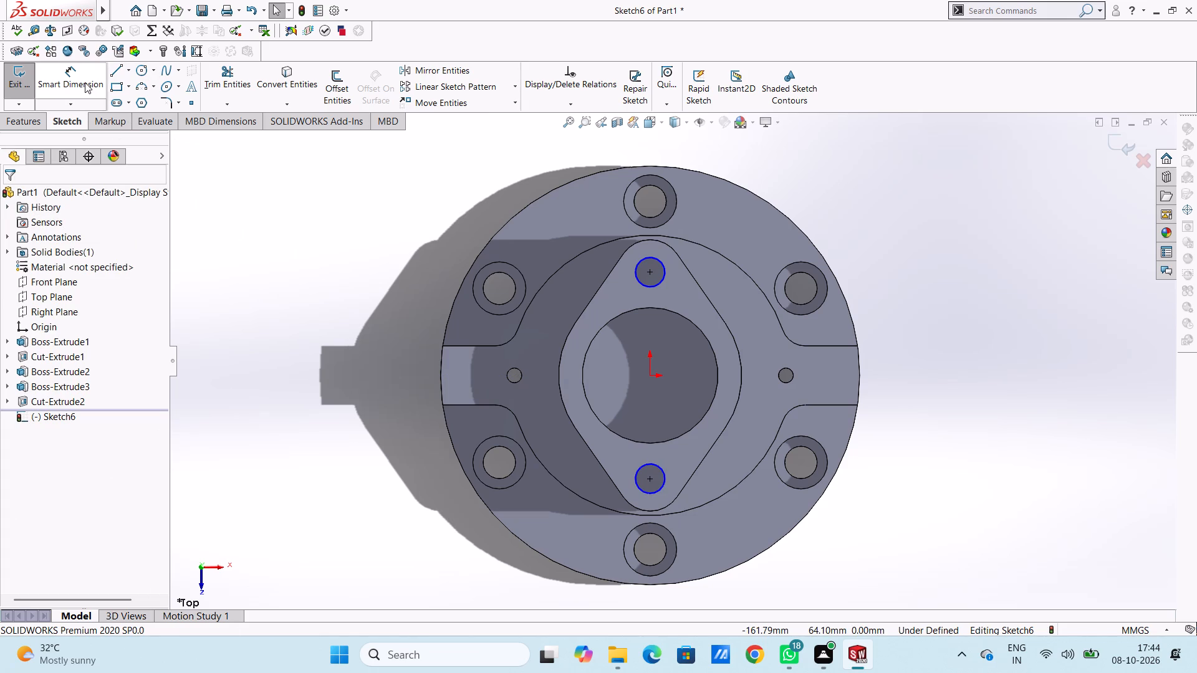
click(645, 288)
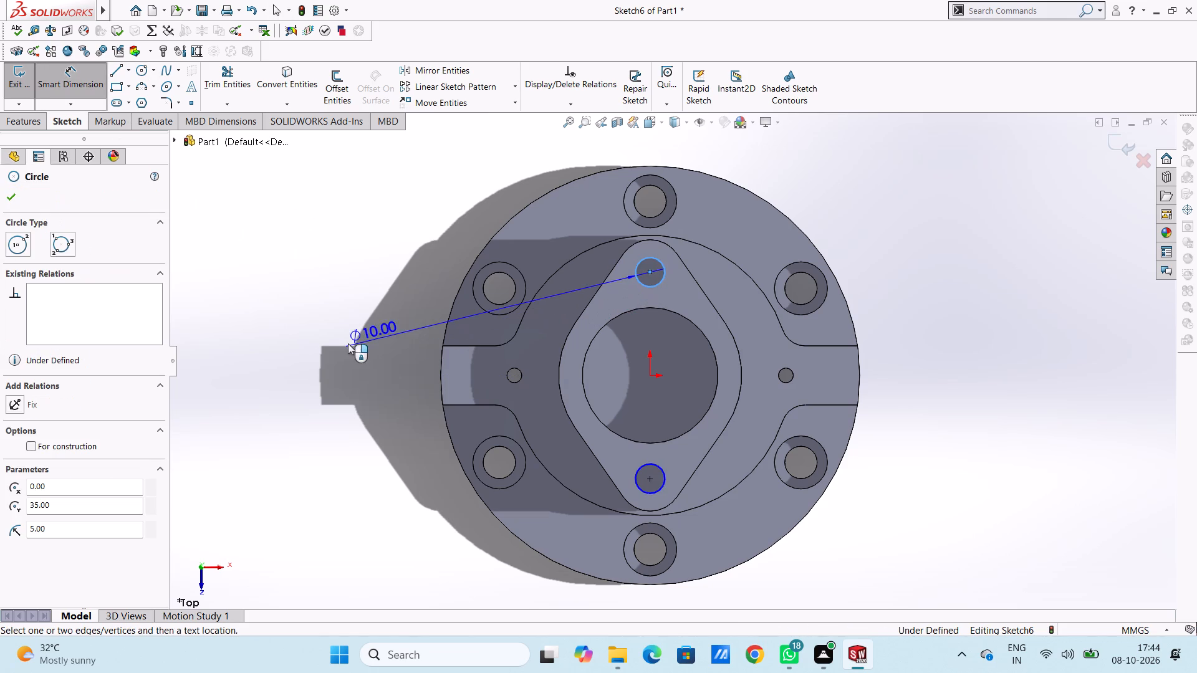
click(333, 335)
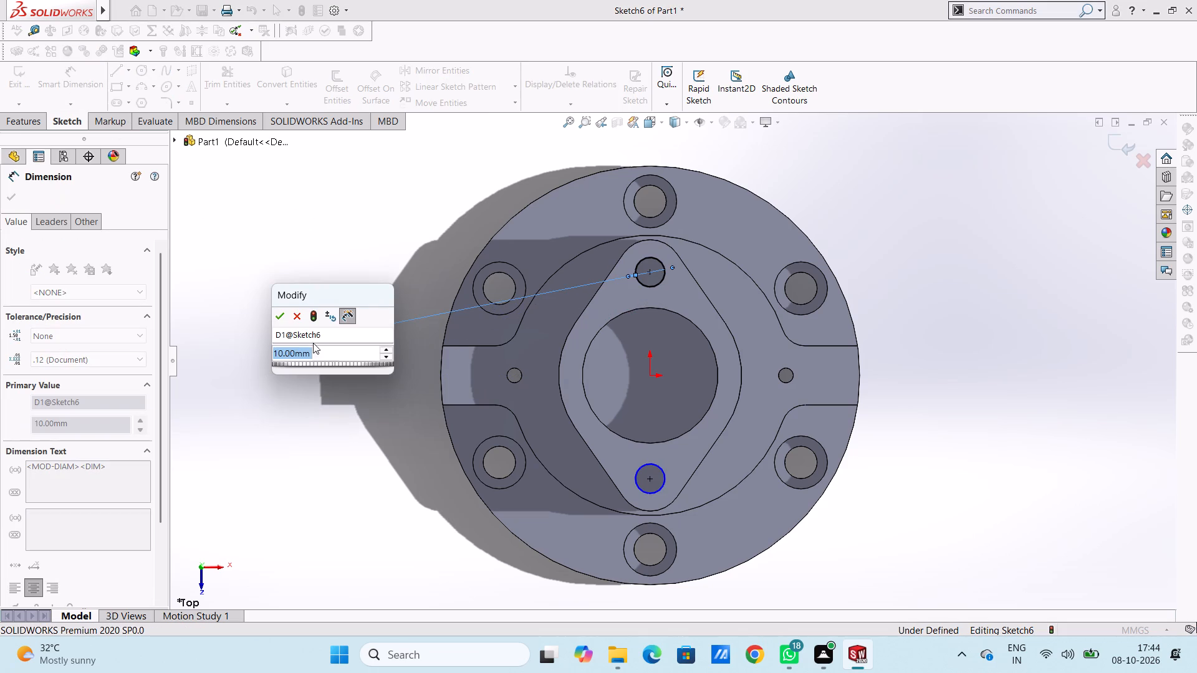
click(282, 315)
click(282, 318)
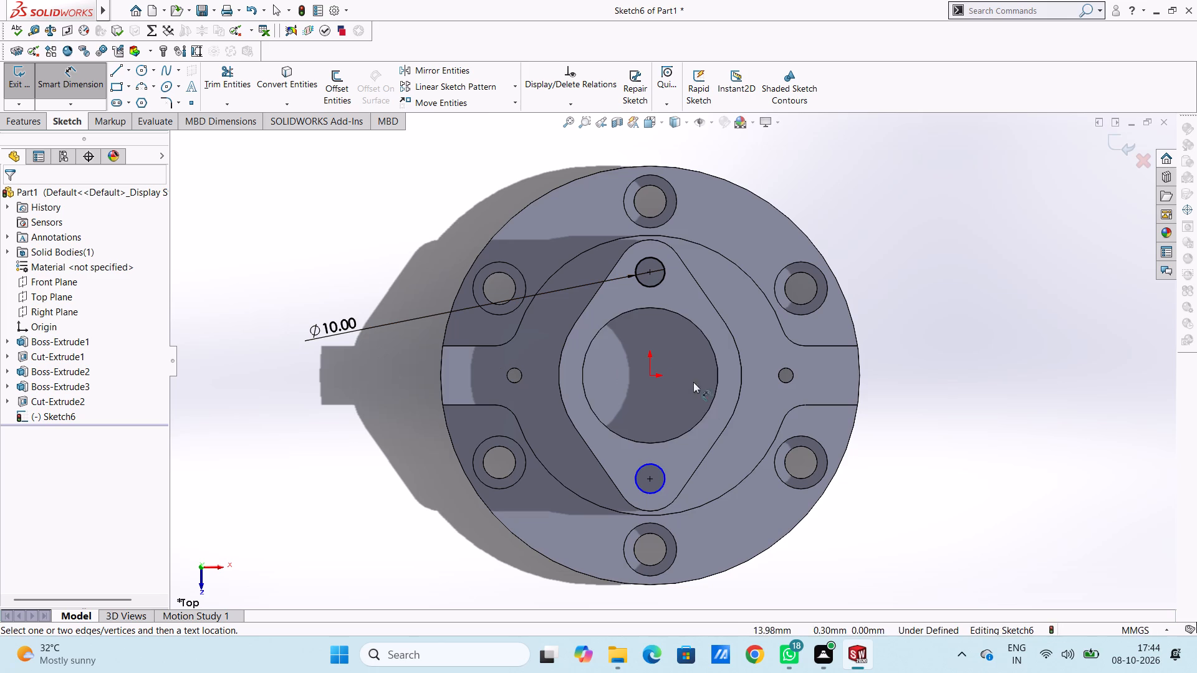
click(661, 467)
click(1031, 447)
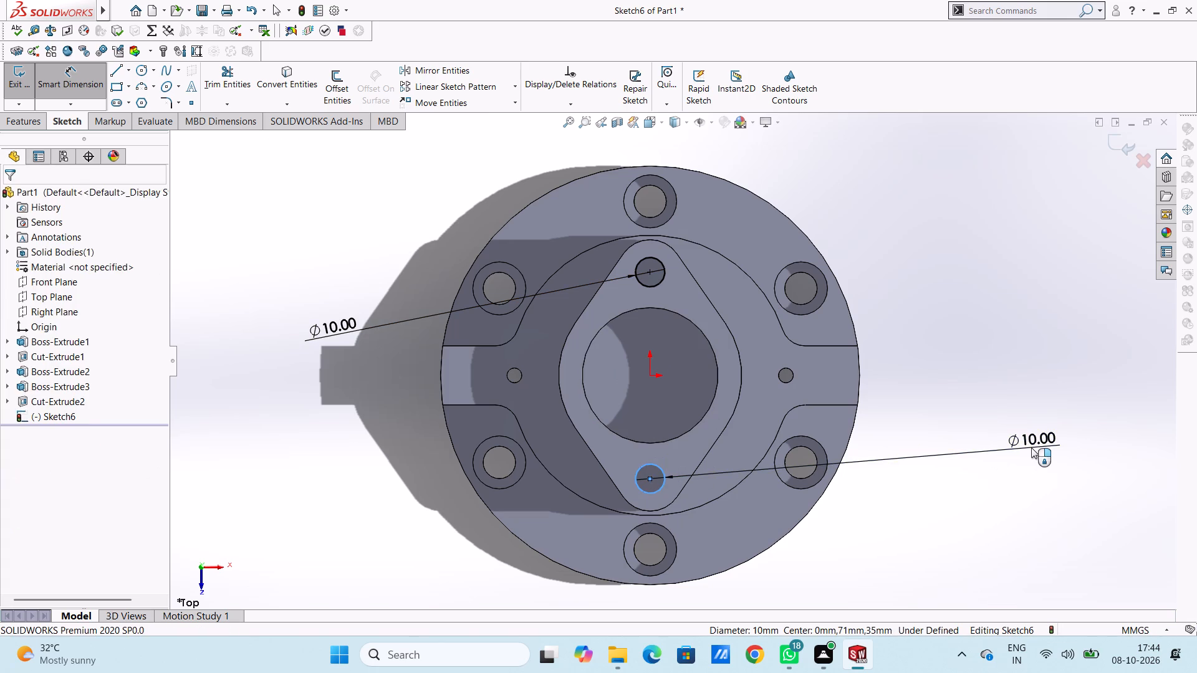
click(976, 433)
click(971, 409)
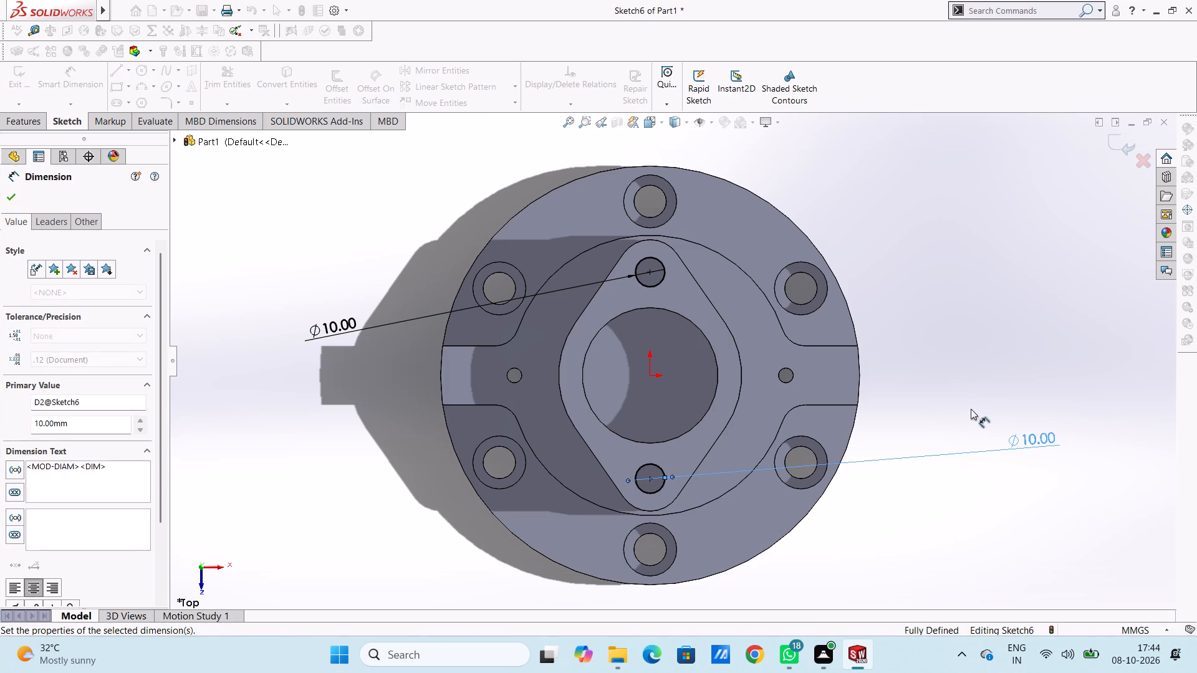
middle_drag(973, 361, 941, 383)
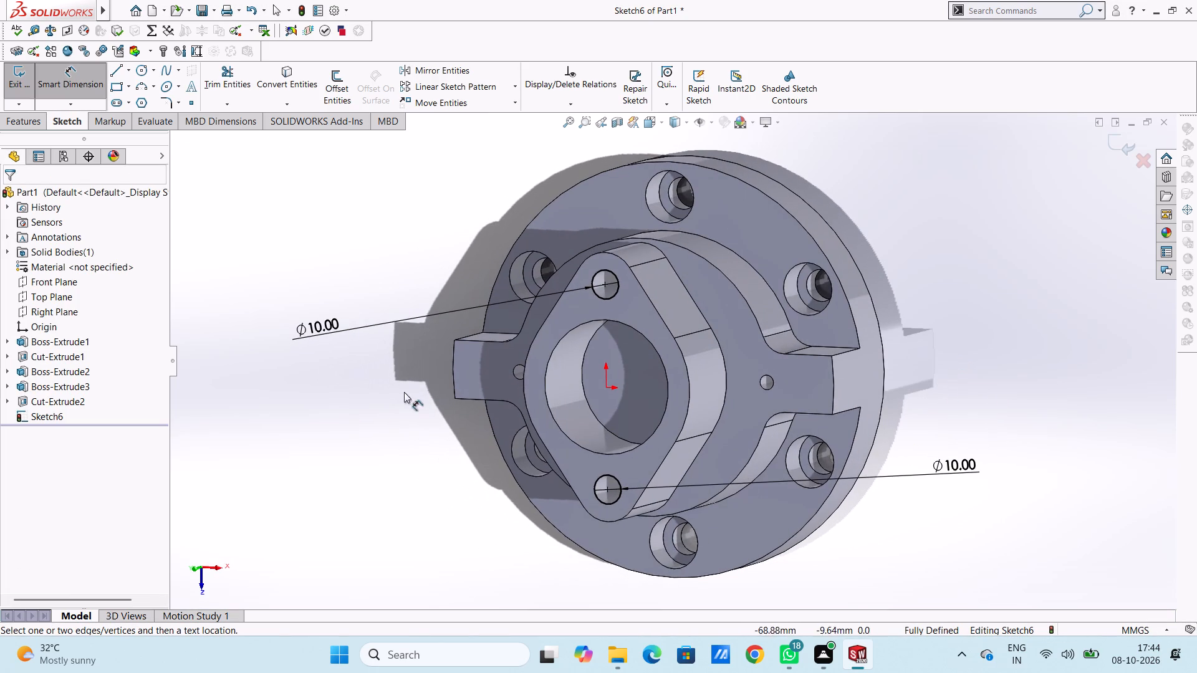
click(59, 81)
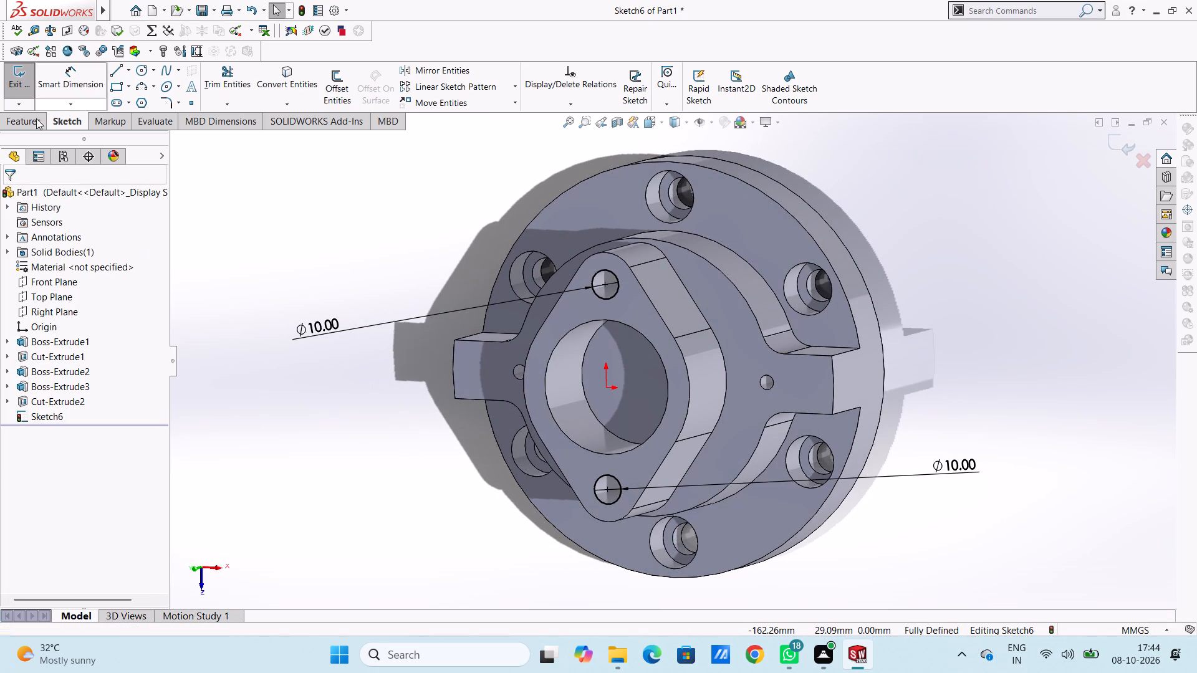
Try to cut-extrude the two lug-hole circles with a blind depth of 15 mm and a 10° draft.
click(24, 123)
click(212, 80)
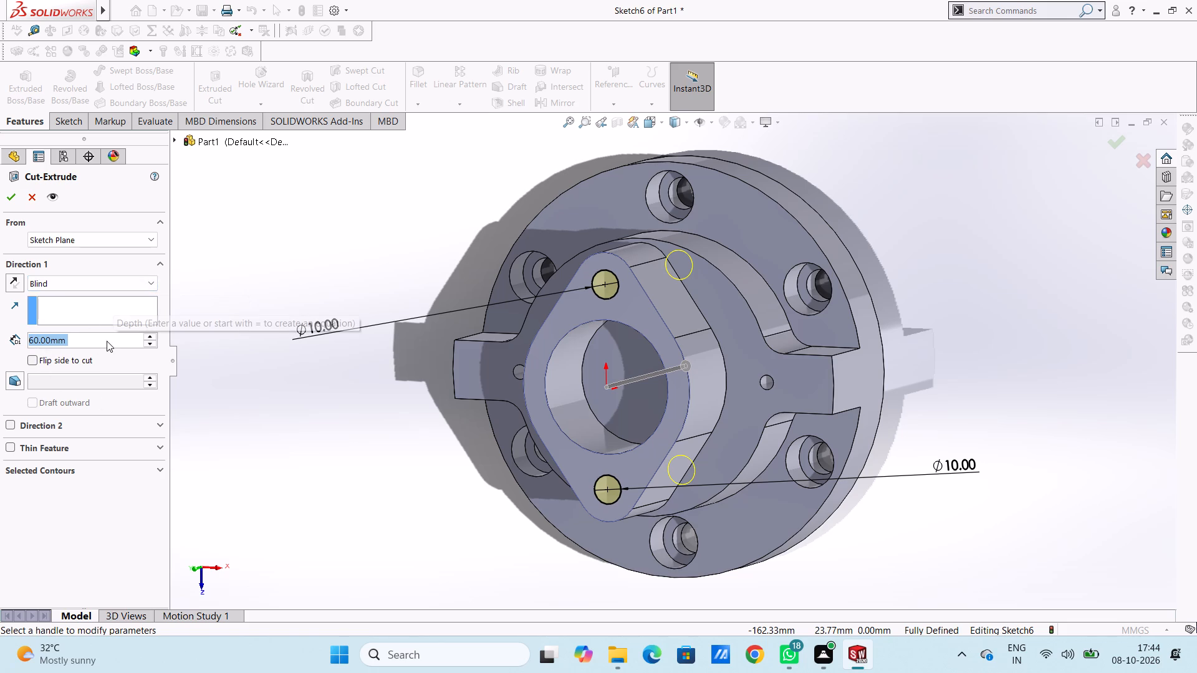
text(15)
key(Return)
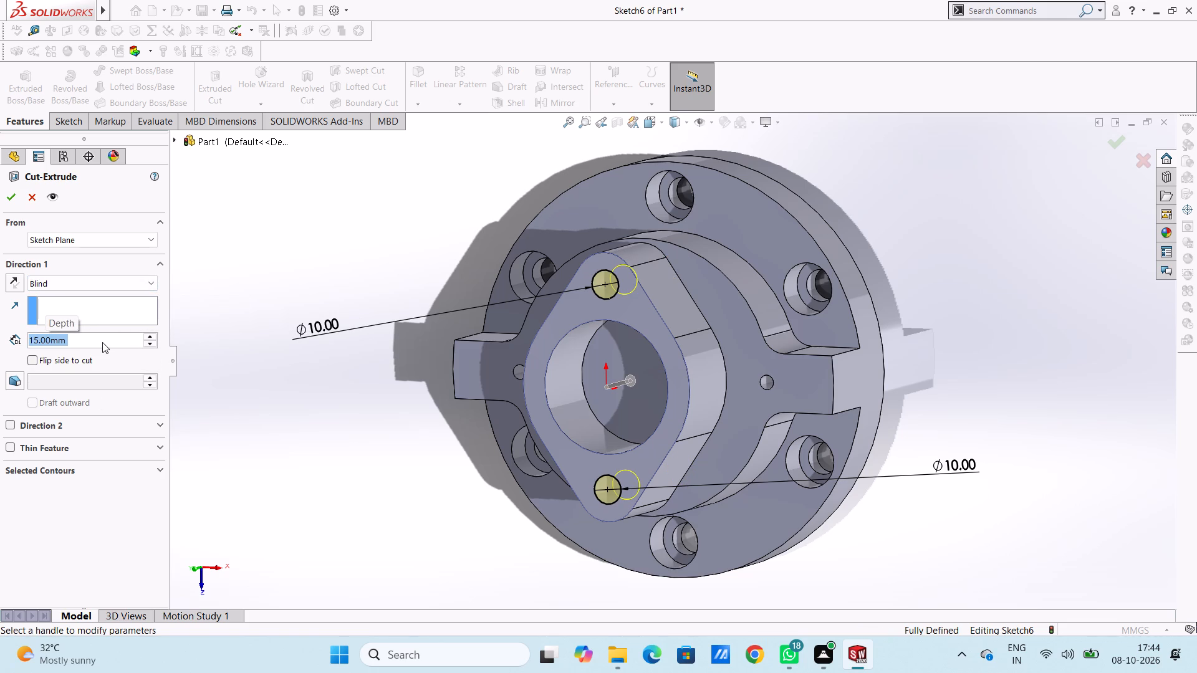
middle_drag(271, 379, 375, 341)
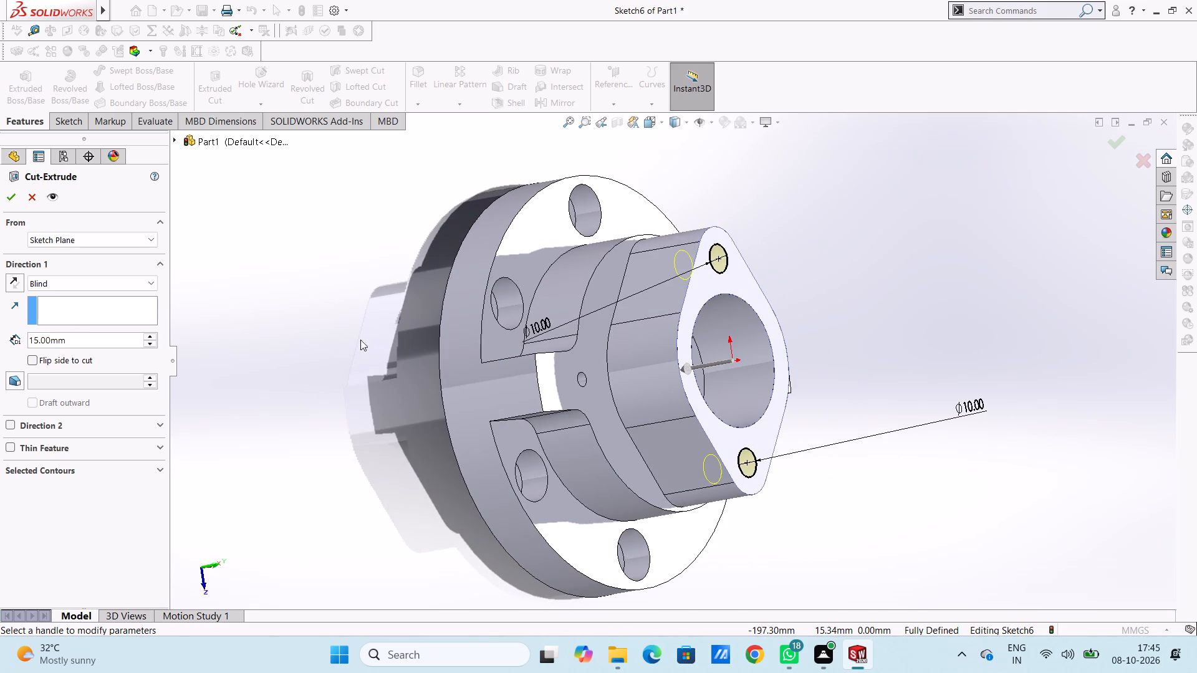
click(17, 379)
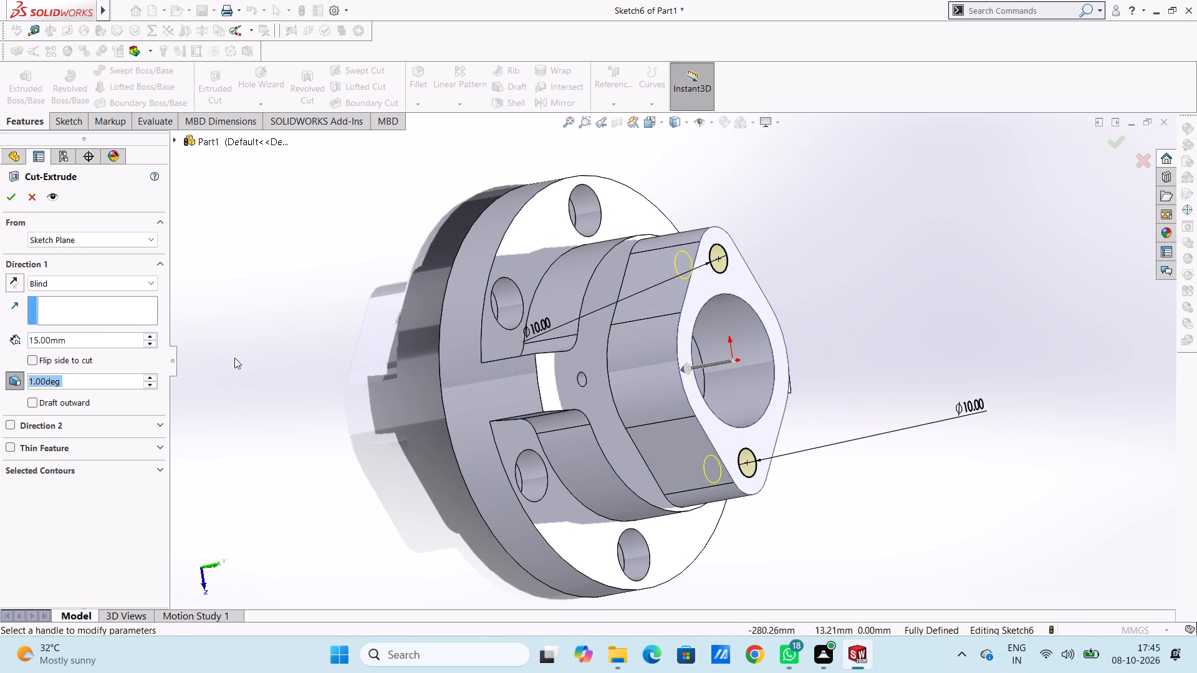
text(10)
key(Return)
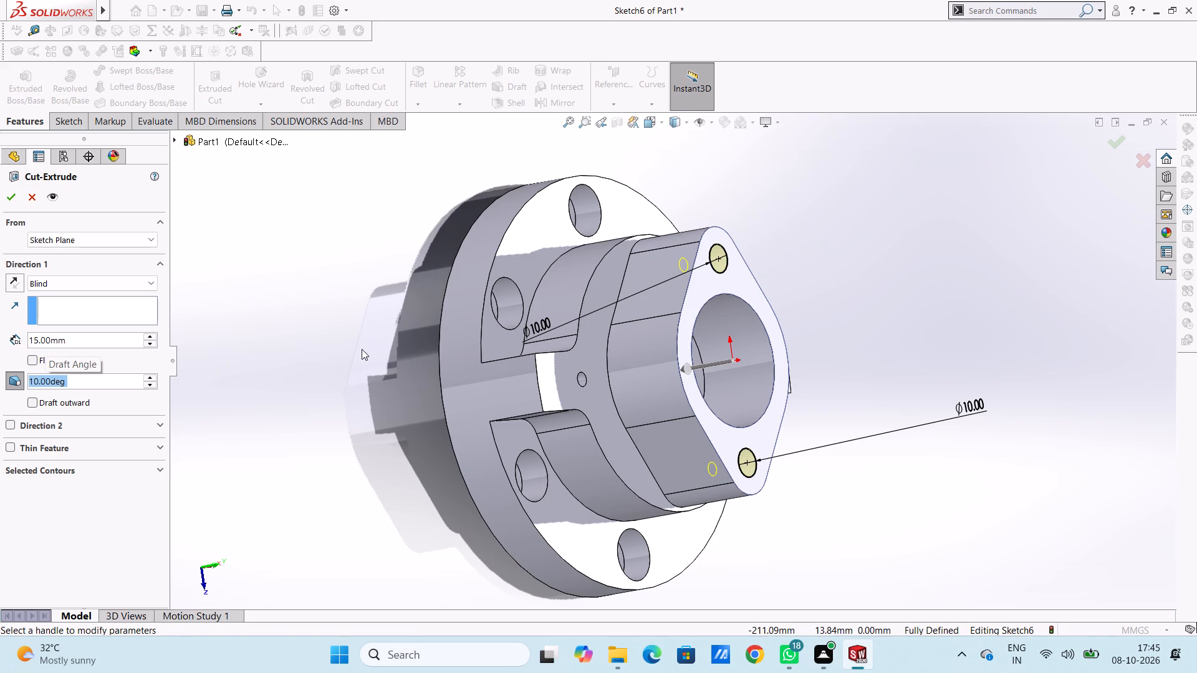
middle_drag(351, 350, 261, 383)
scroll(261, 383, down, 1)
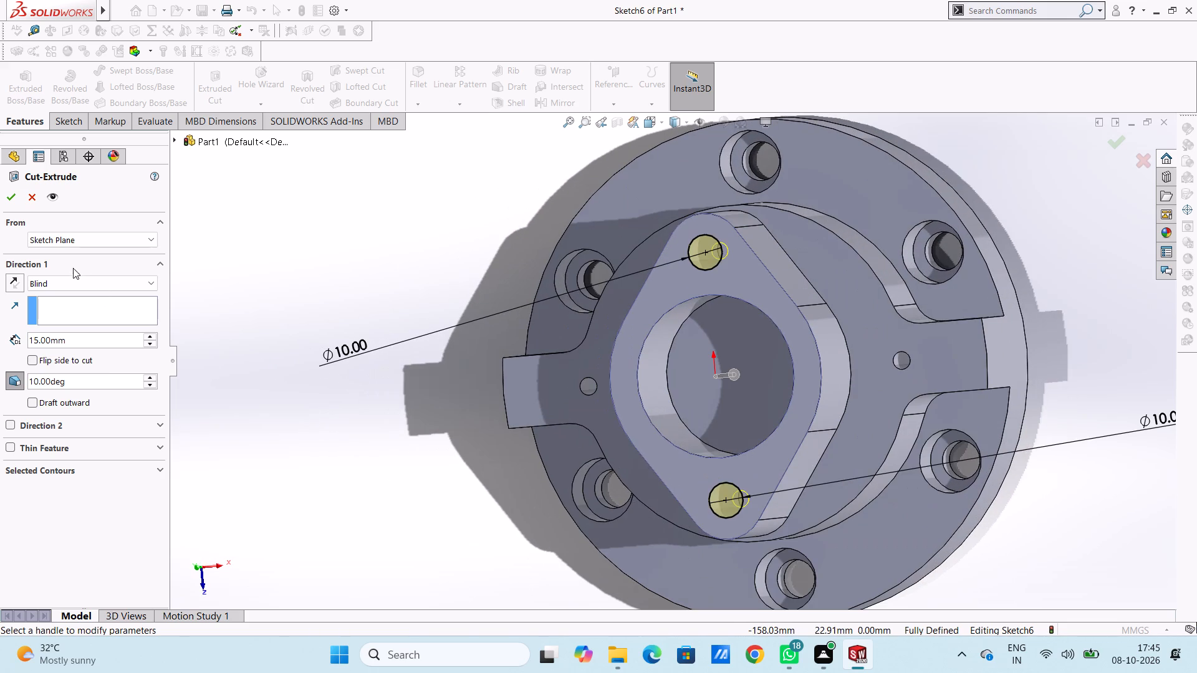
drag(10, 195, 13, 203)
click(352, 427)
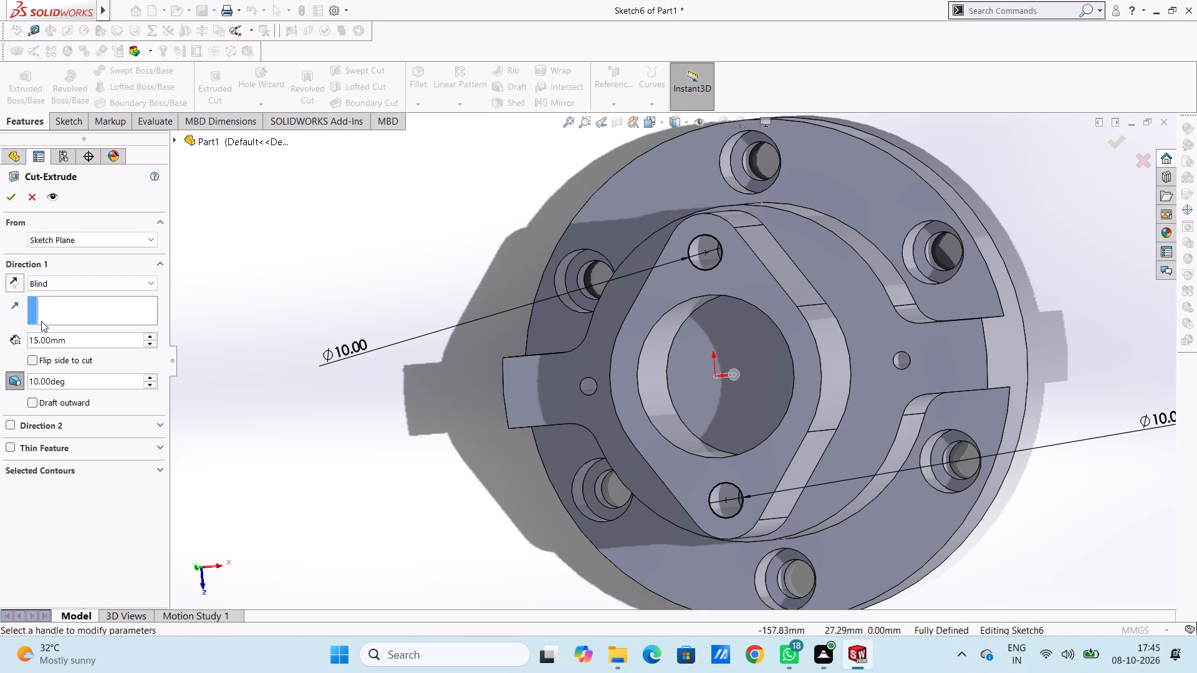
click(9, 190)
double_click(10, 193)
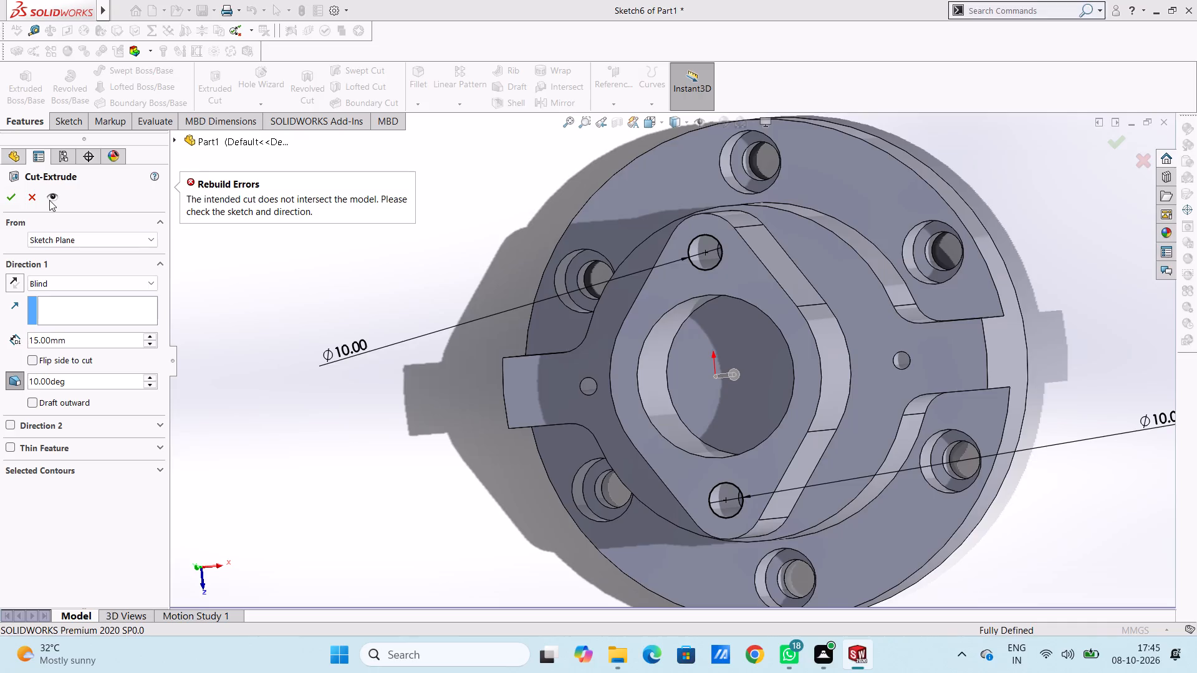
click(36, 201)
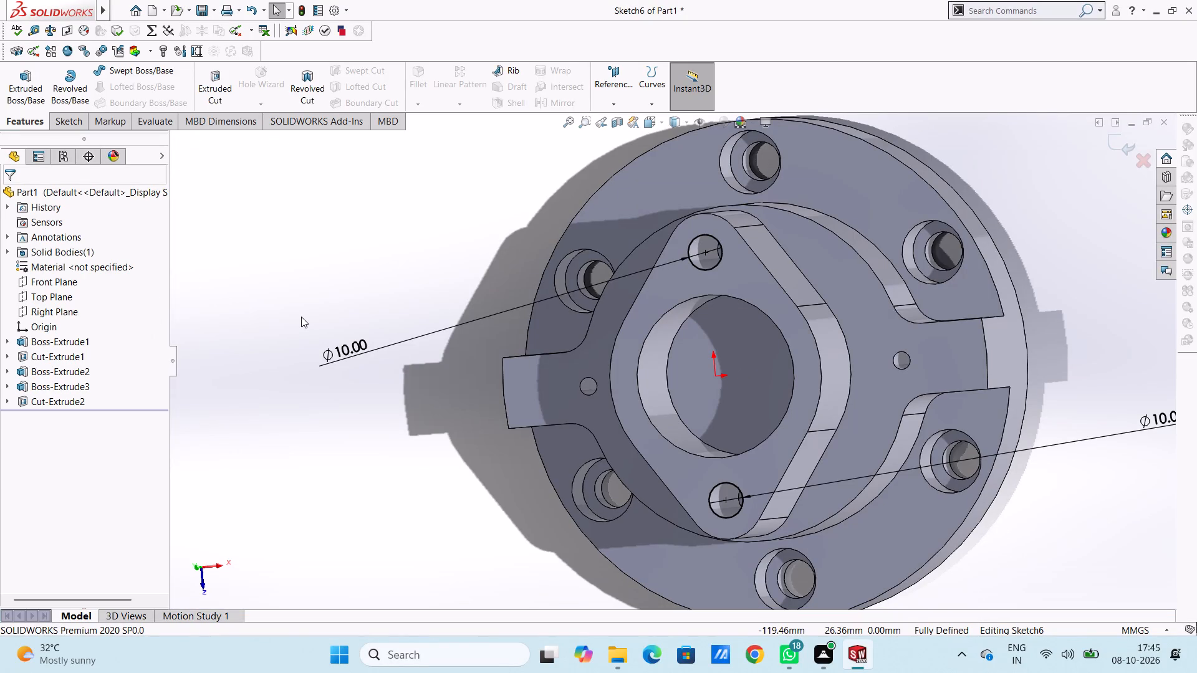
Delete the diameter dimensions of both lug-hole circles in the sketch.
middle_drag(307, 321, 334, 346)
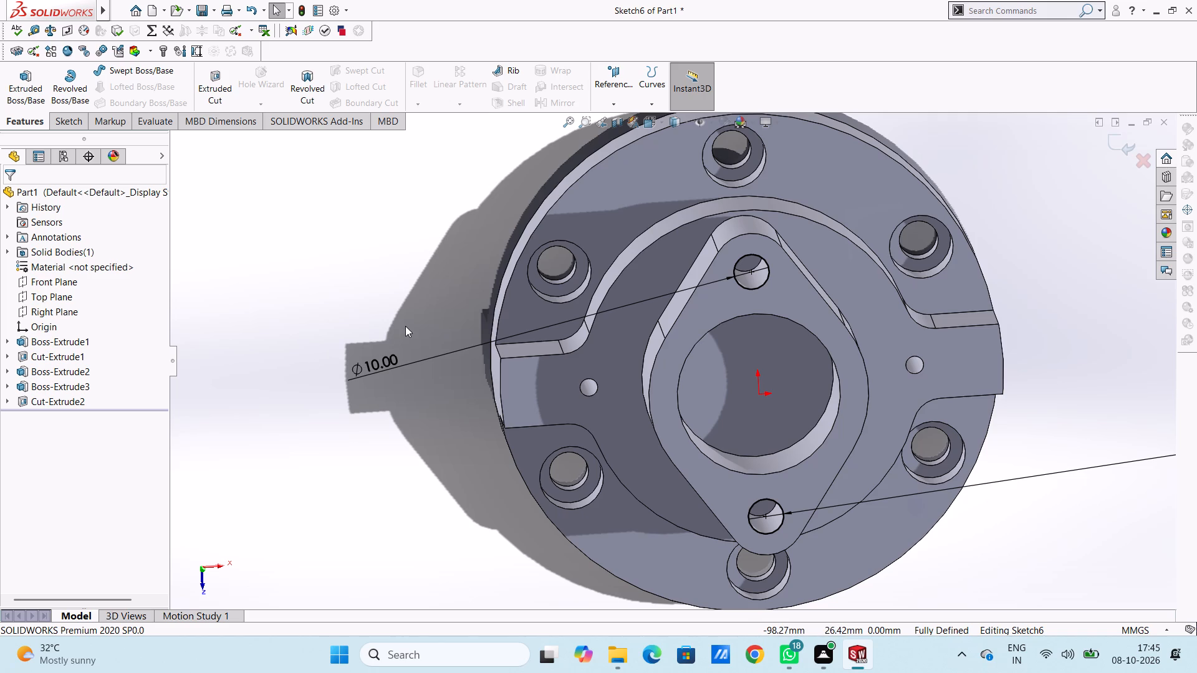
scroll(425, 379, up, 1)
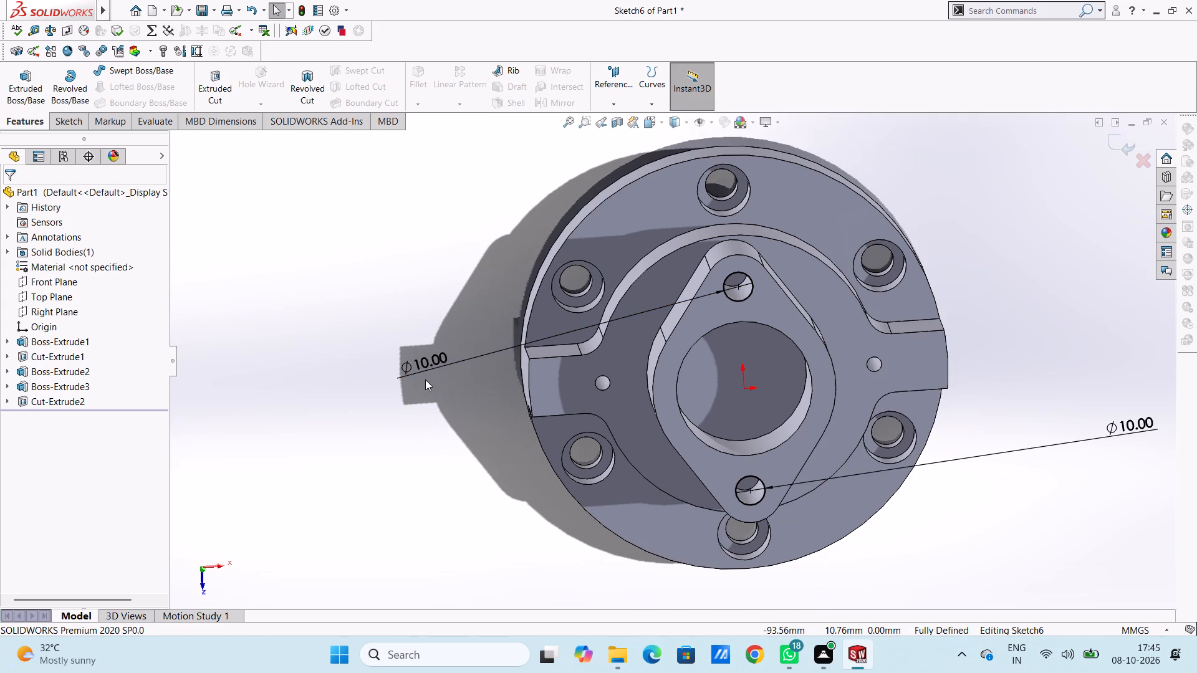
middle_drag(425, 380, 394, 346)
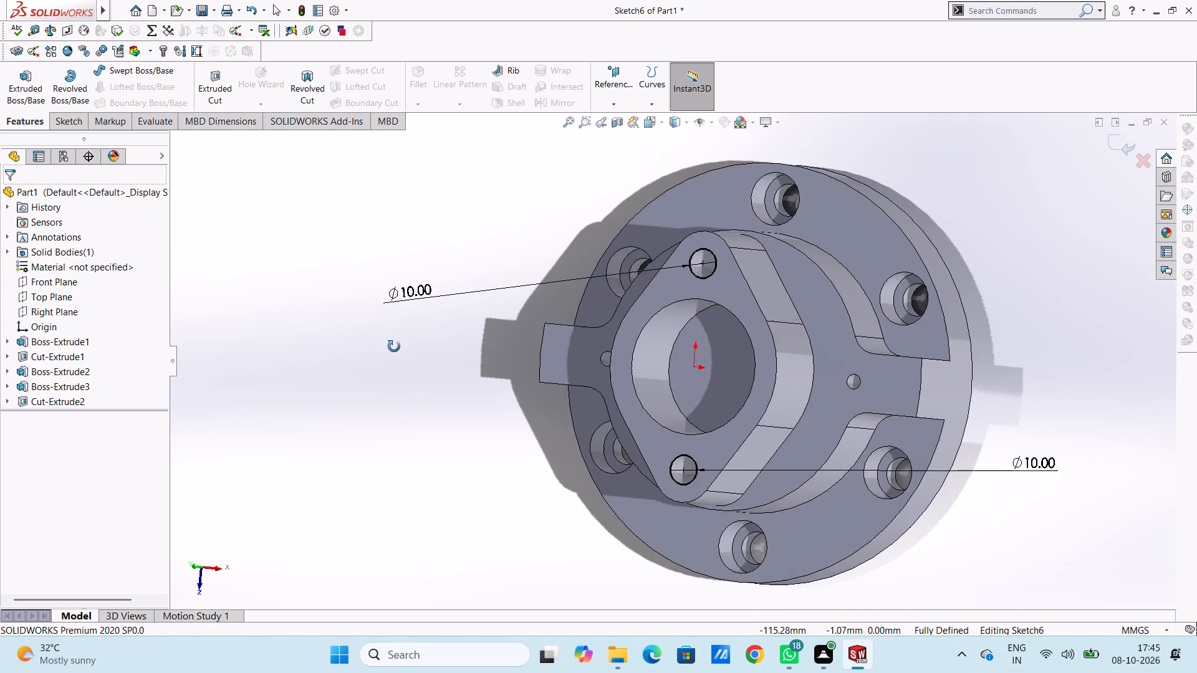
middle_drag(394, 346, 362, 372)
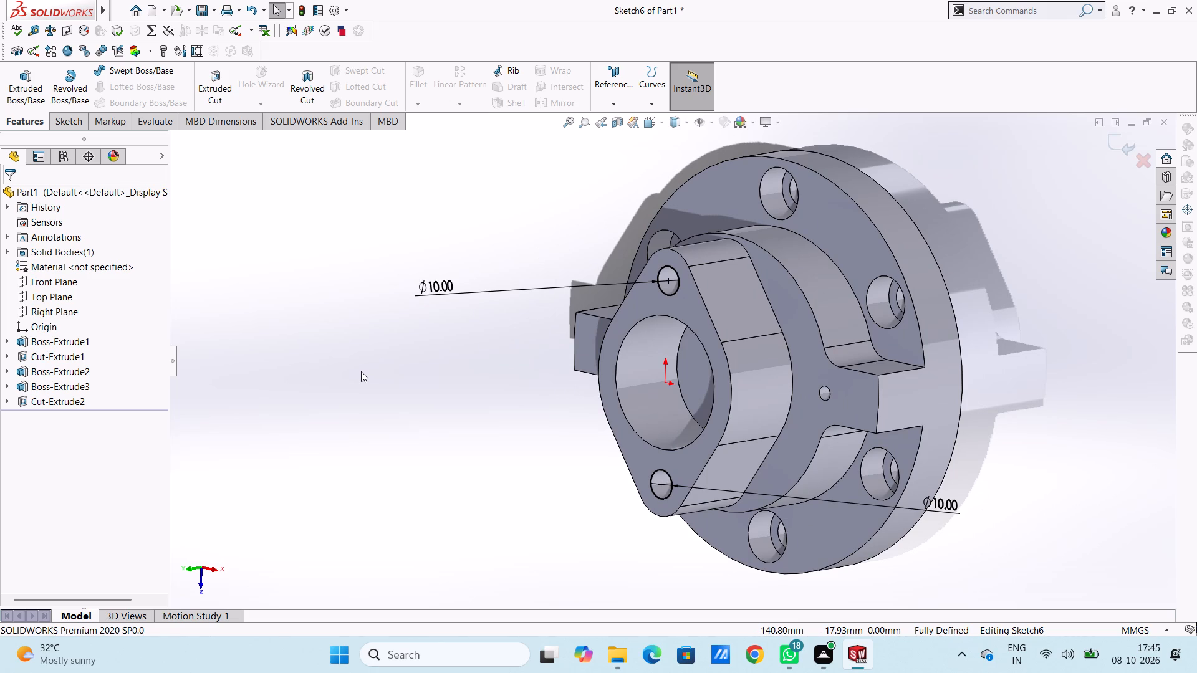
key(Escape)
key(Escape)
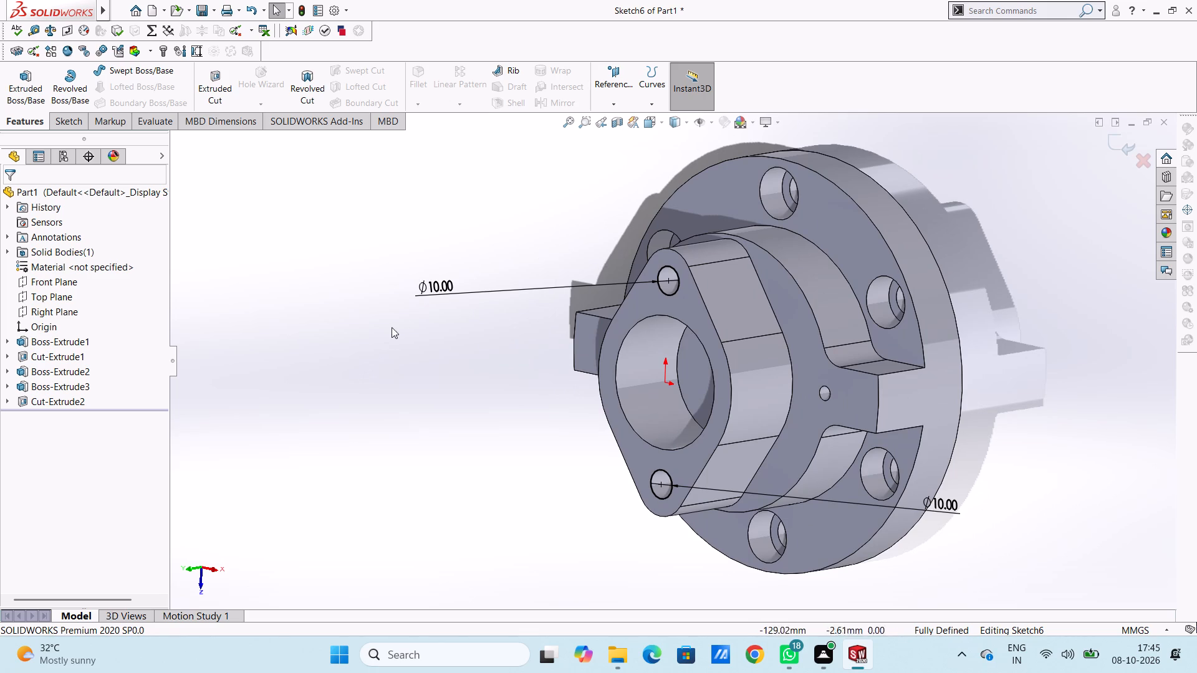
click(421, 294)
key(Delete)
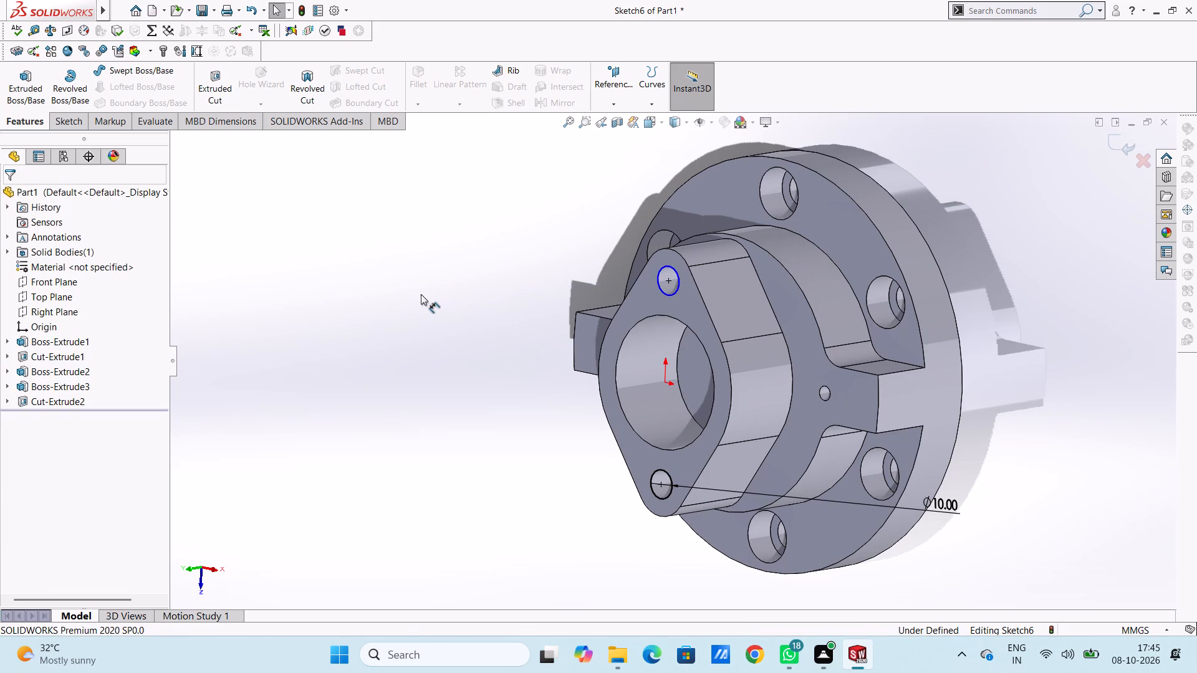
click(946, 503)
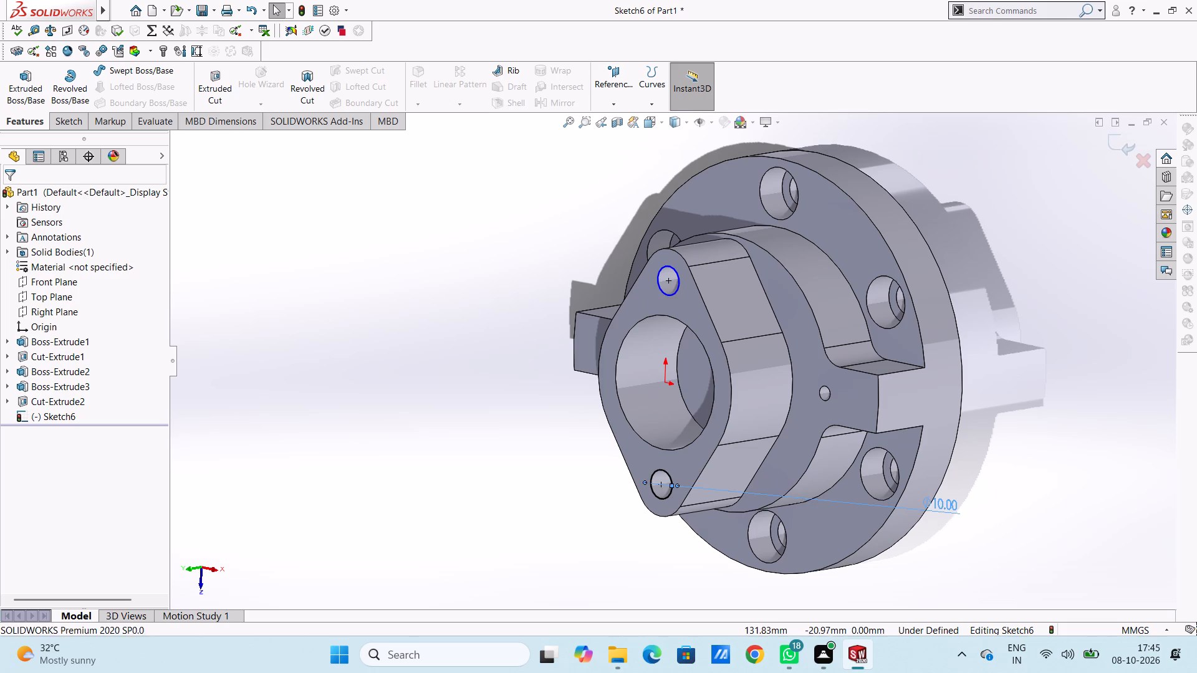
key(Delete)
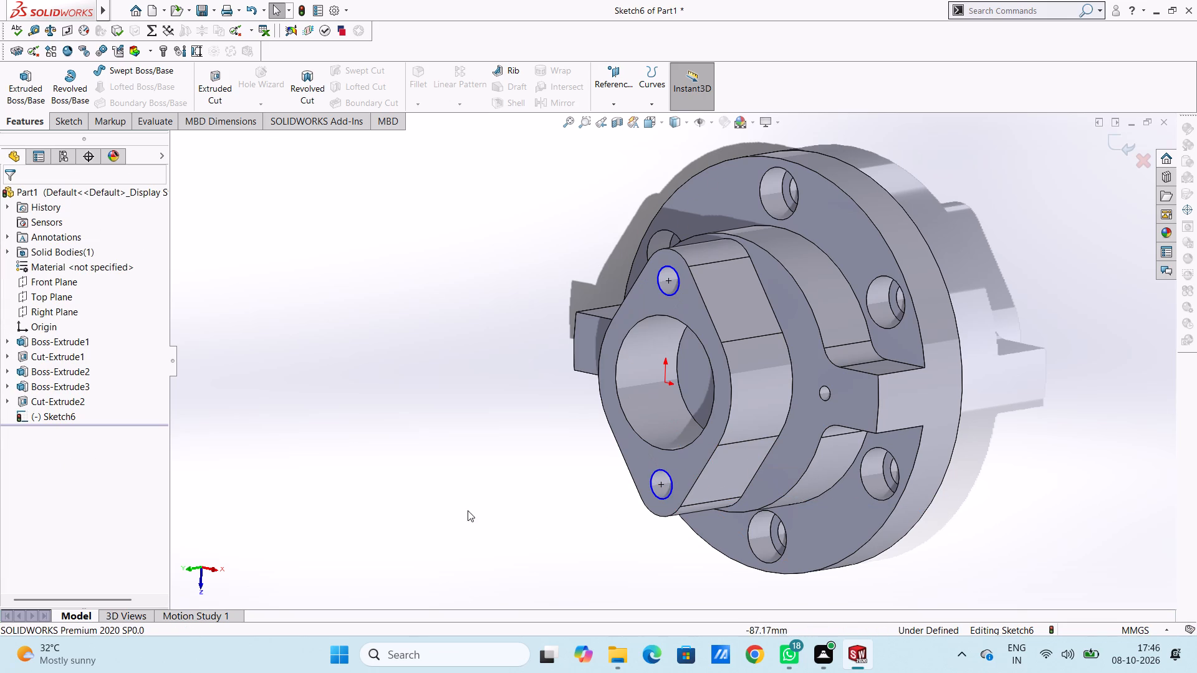
Delete both lug-hole circles from the sketch on the two-lug boss's end face.
middle_drag(481, 411, 507, 393)
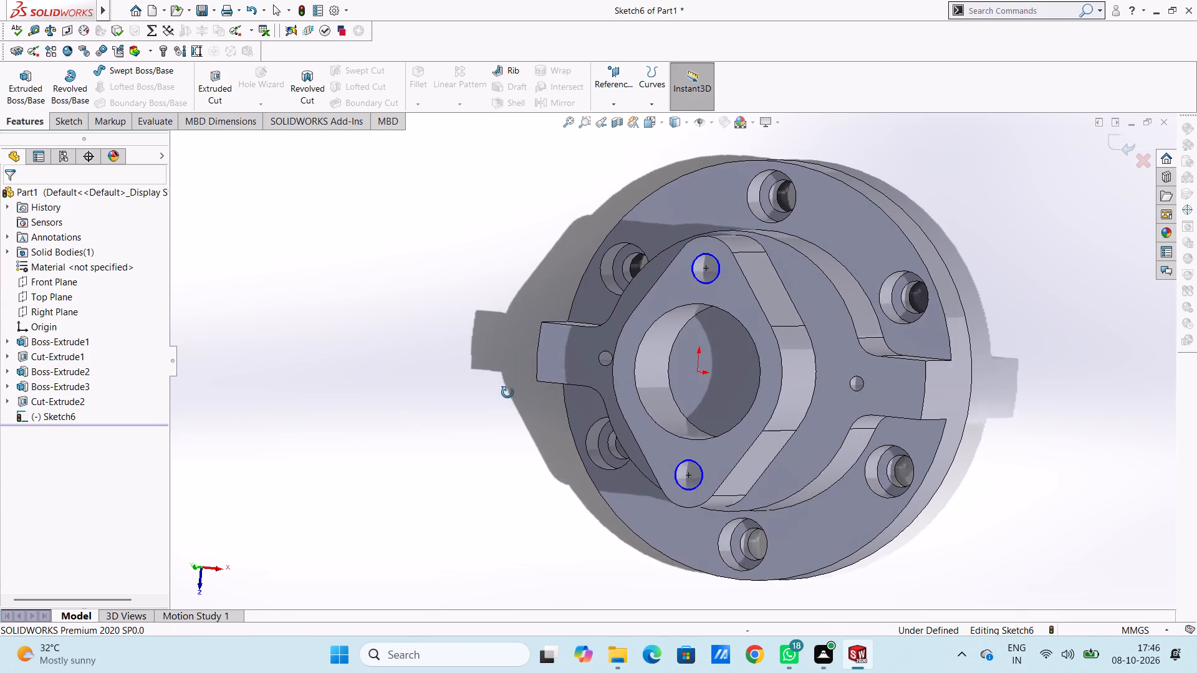
middle_drag(507, 393, 506, 400)
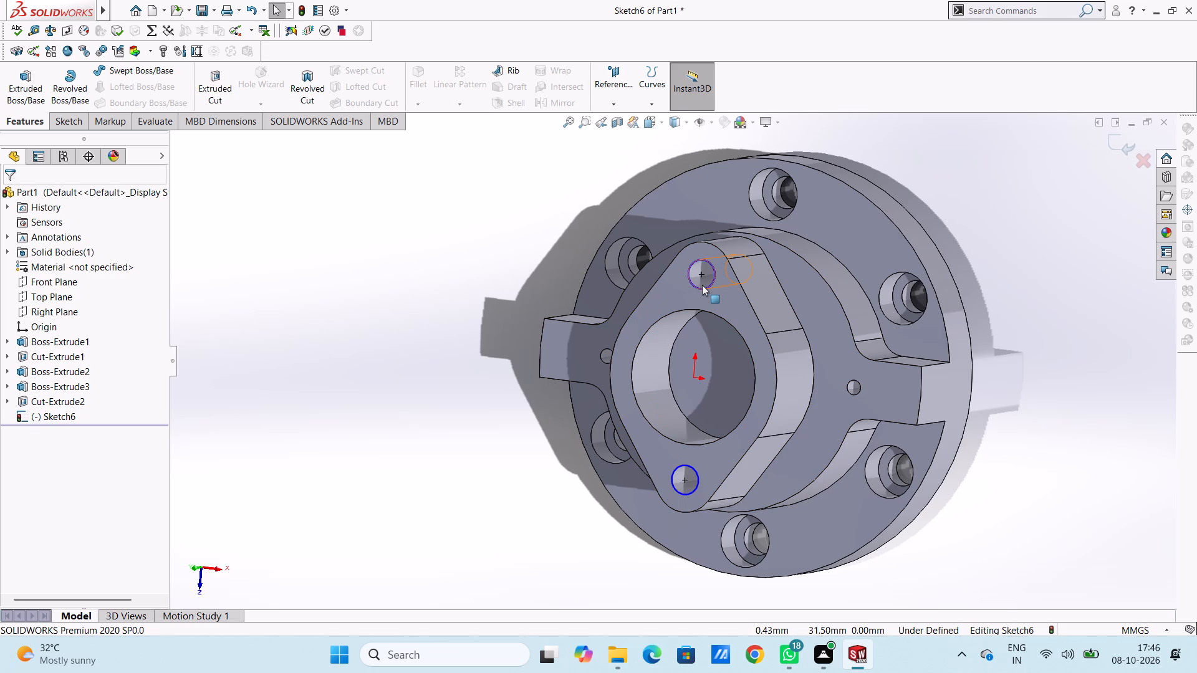
click(703, 287)
key(Delete)
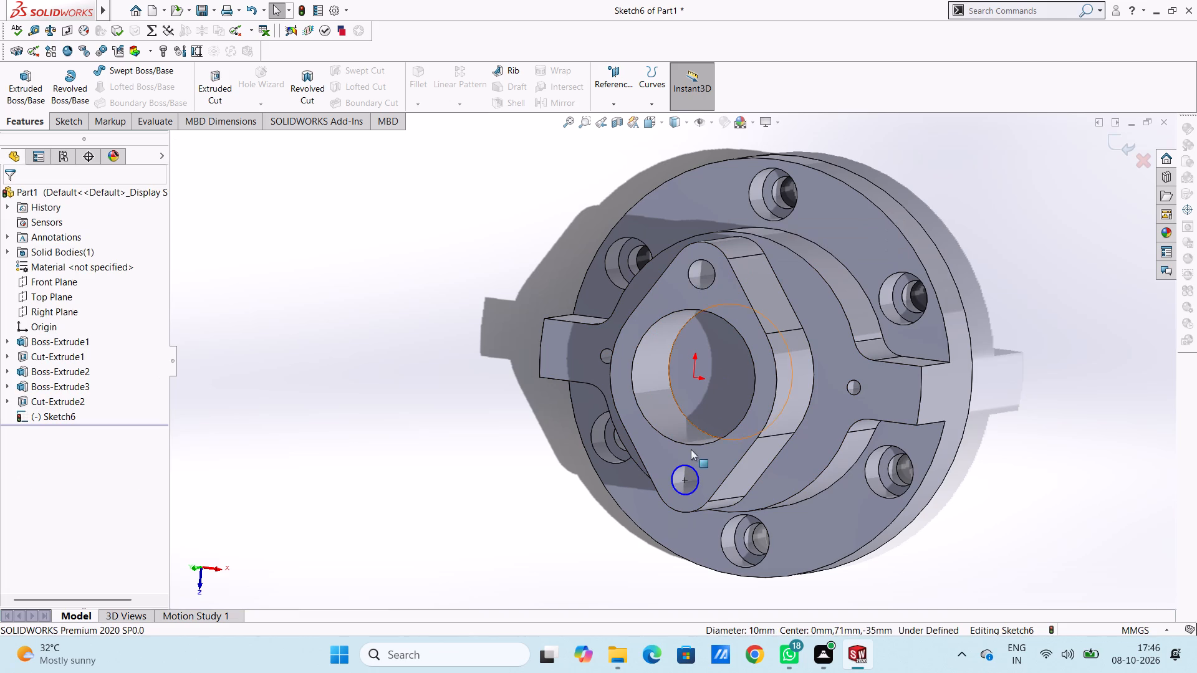
click(693, 490)
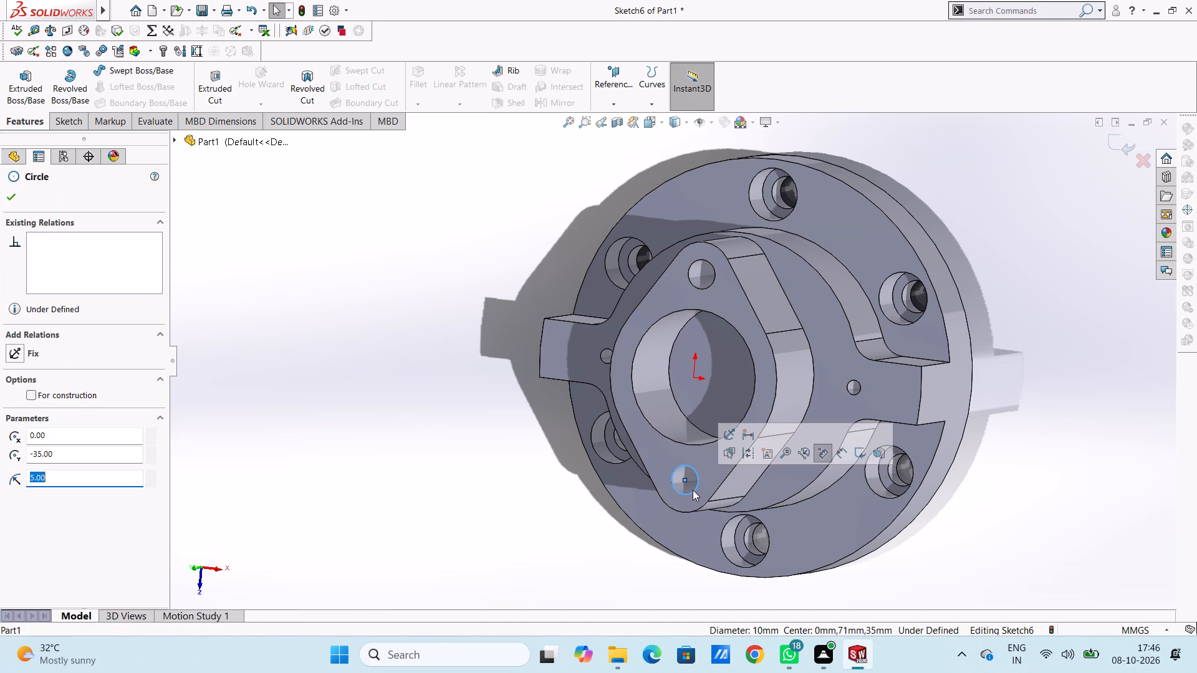
key(Delete)
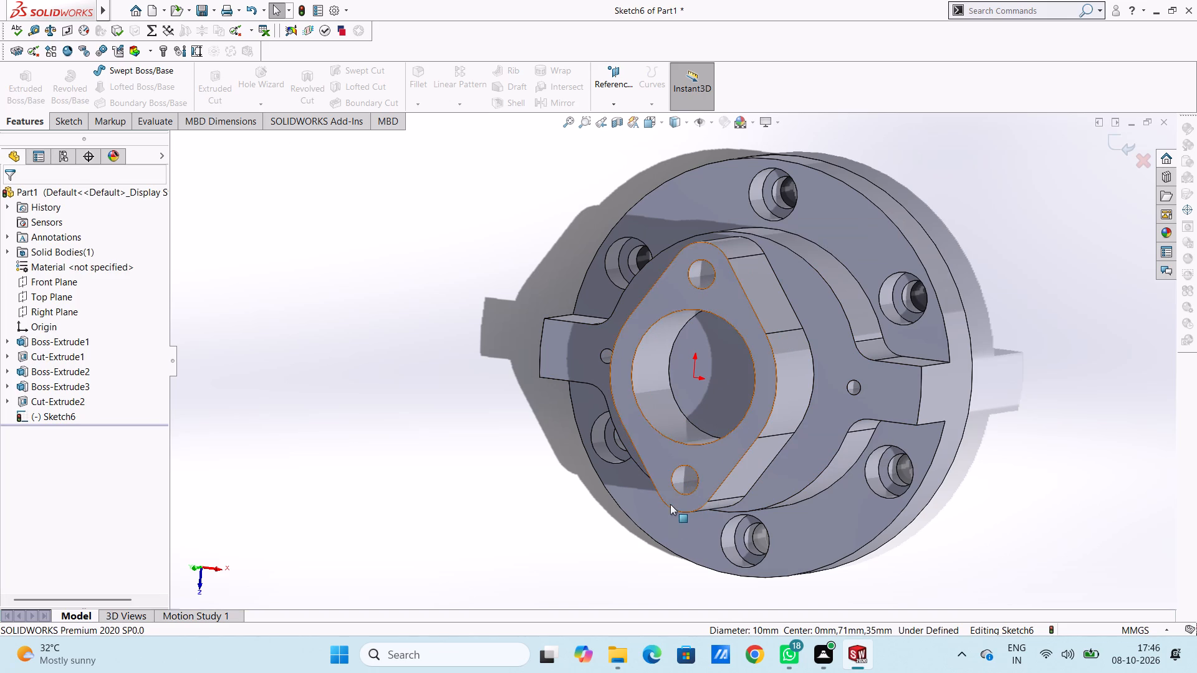
Examine the flange's bosses, central bore and lug holes from several angles.
middle_drag(370, 409, 431, 442)
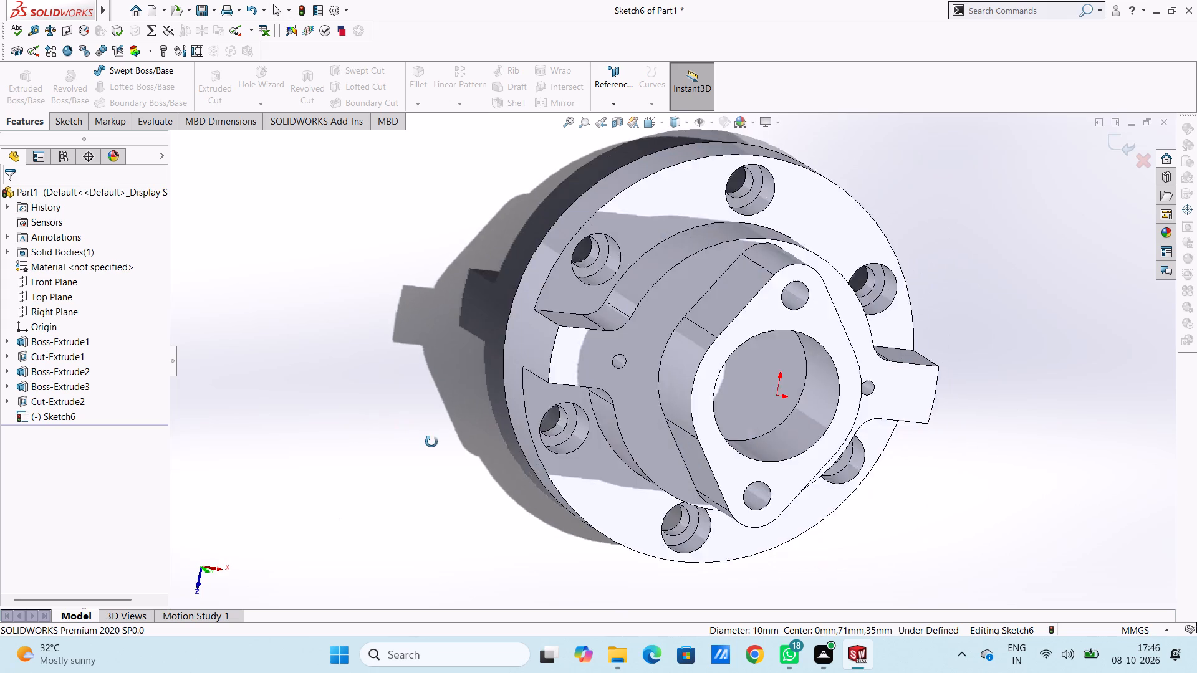
middle_drag(431, 442, 408, 417)
scroll(403, 456, up, 2)
middle_drag(433, 495, 459, 390)
scroll(448, 487, up, 1)
middle_drag(448, 487, 402, 456)
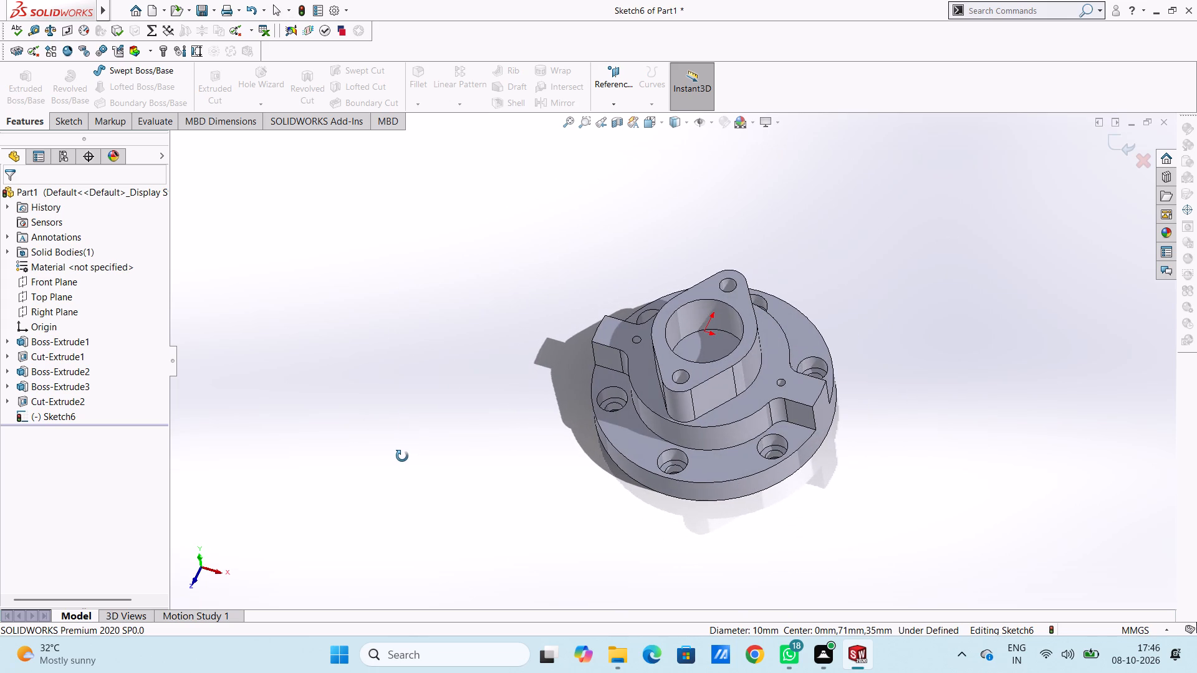
middle_drag(402, 456, 390, 500)
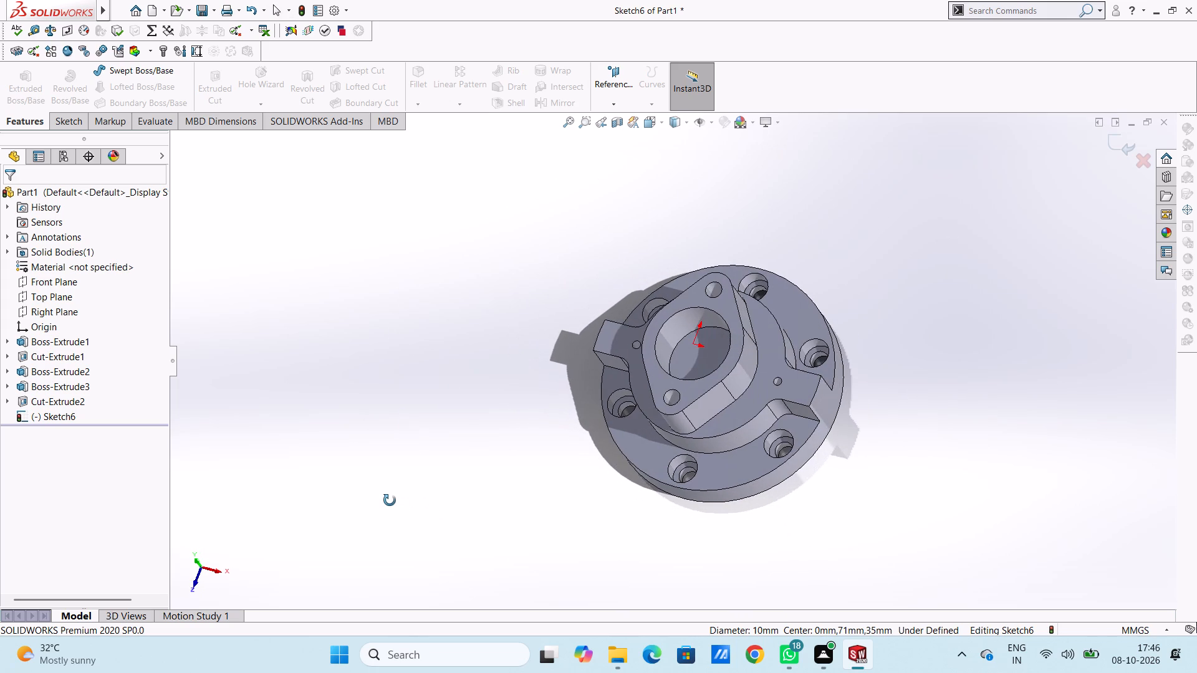
middle_drag(390, 500, 424, 543)
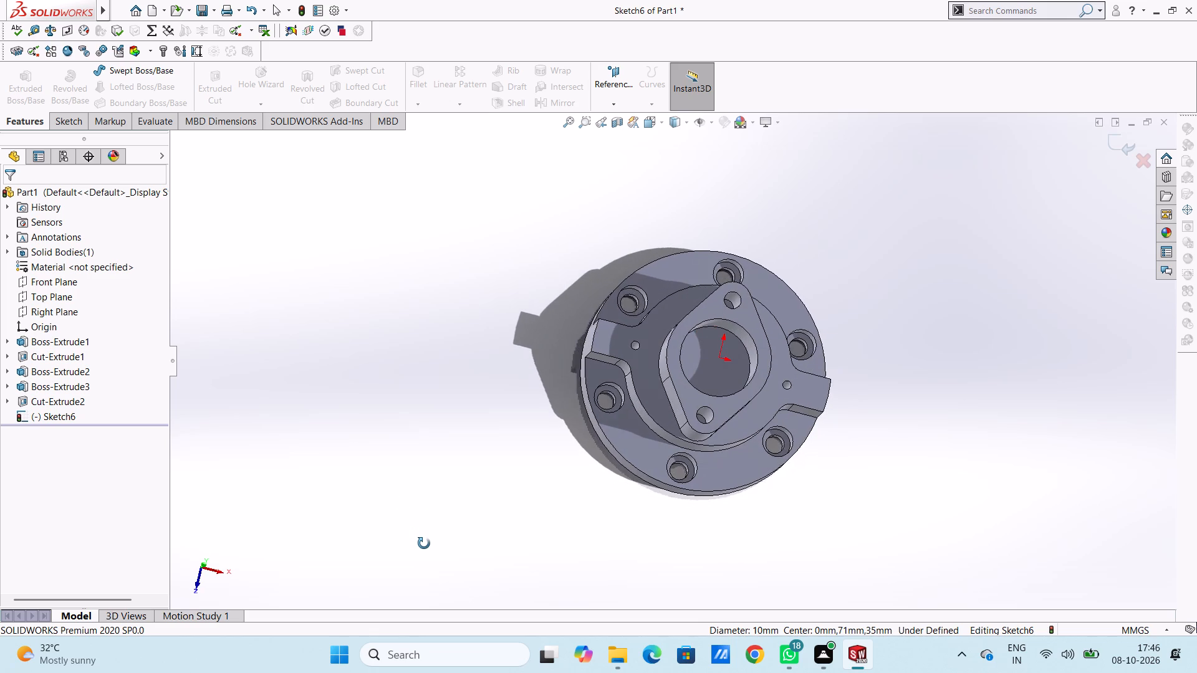
middle_drag(424, 543, 423, 543)
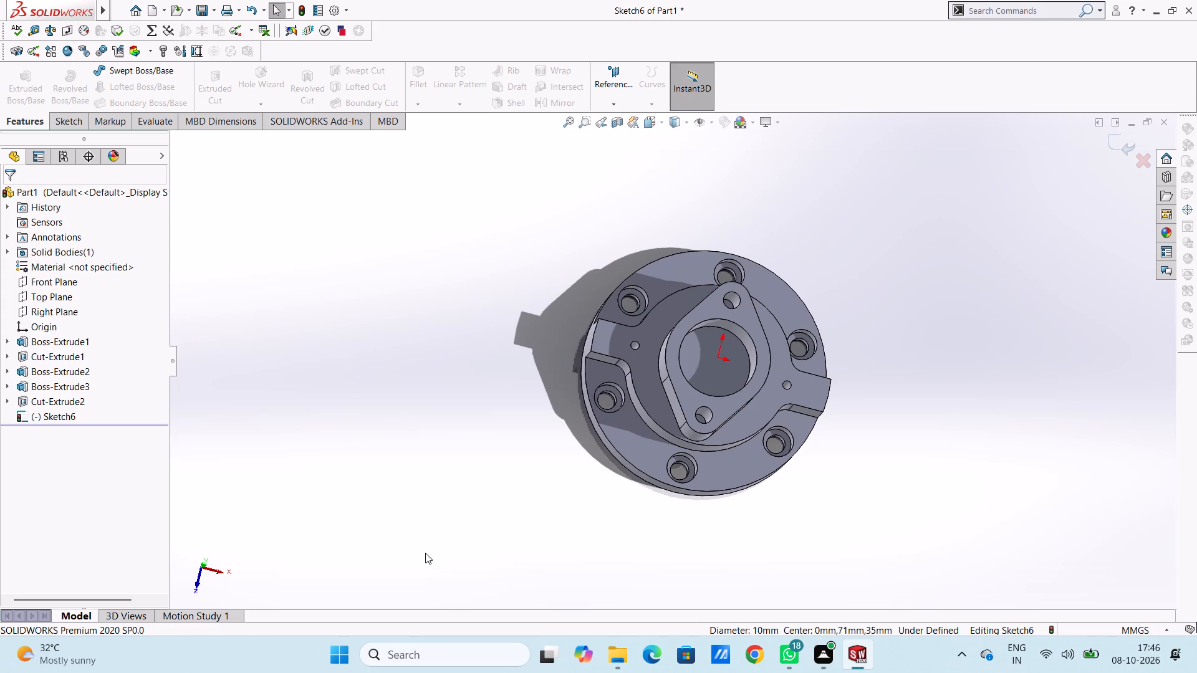
middle_drag(443, 554, 429, 517)
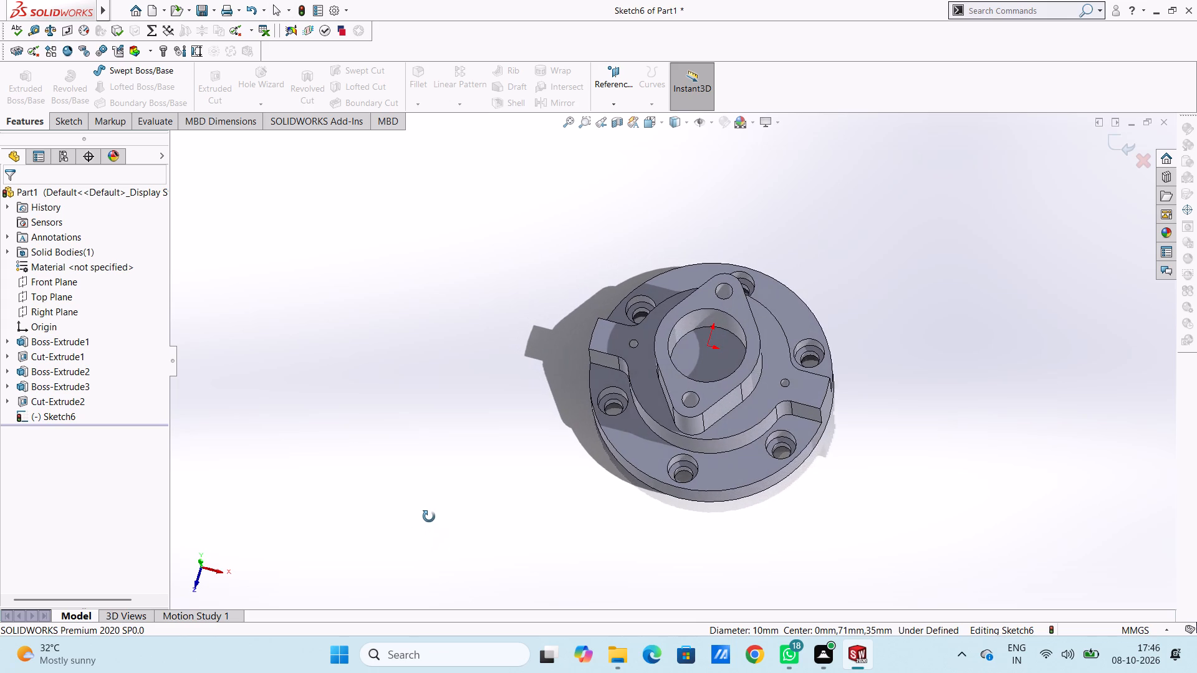
middle_drag(429, 517, 426, 515)
scroll(423, 520, down, 1)
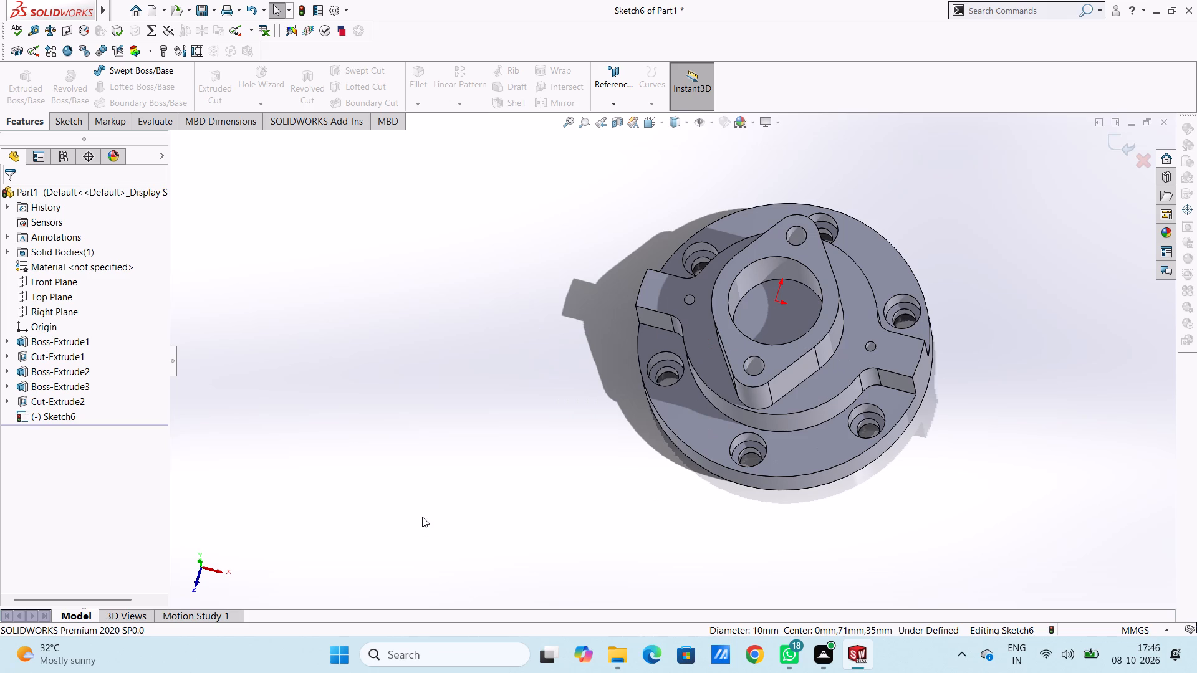
scroll(422, 517, up, 1)
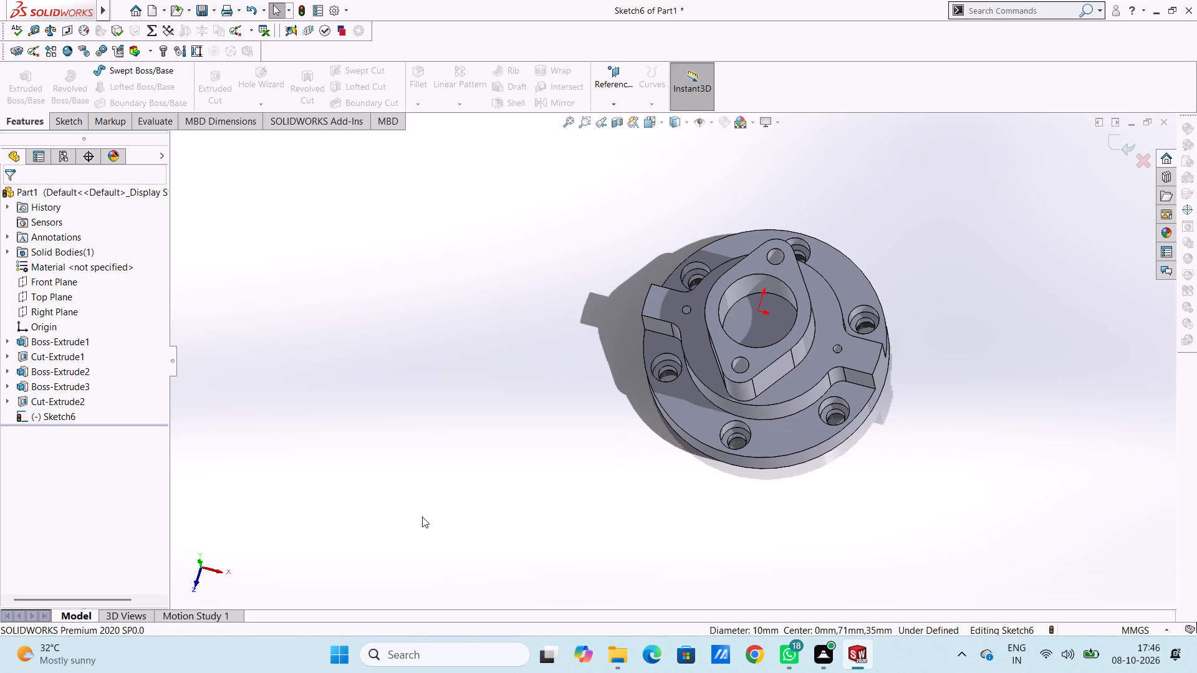
In the same sketch, draw a circle of 15 mm radius centred on the origin, inside the central bore.
key(ctrl+5)
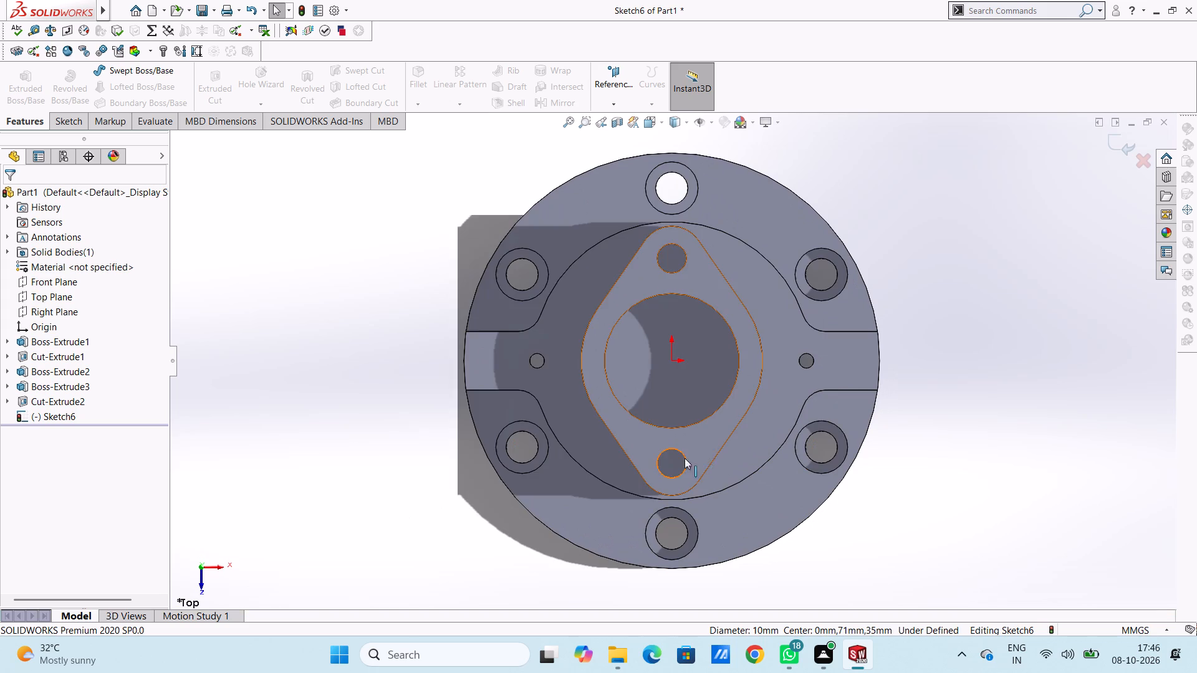
click(668, 375)
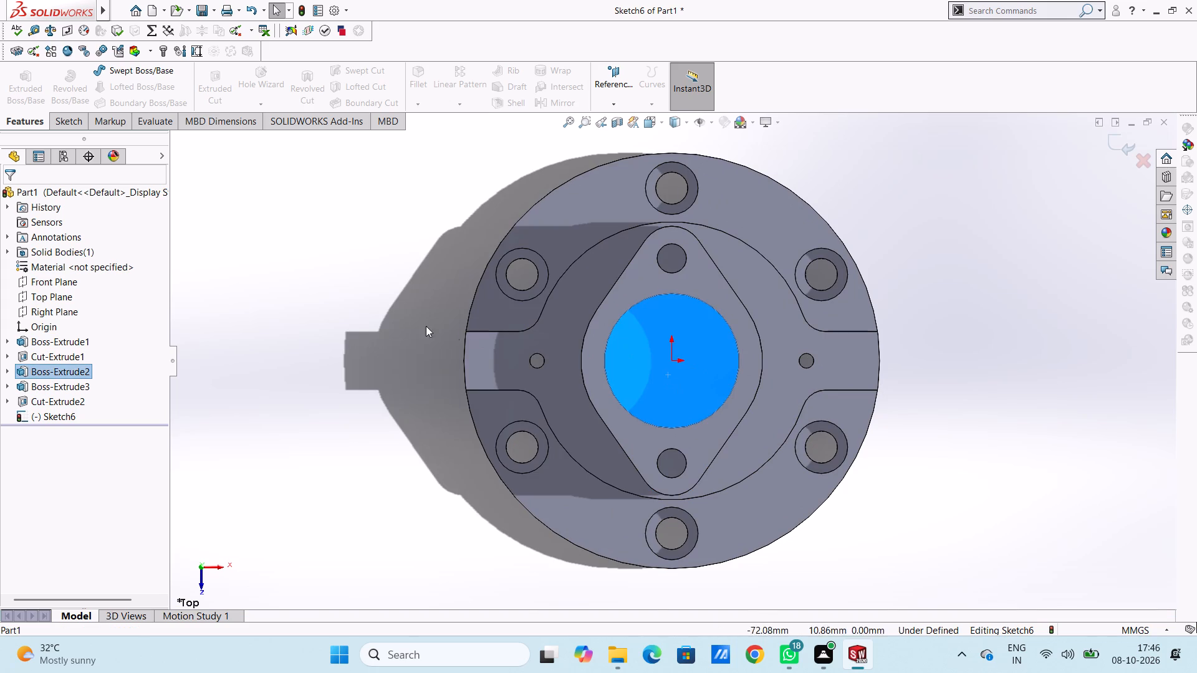
drag(350, 322, 352, 312)
click(58, 123)
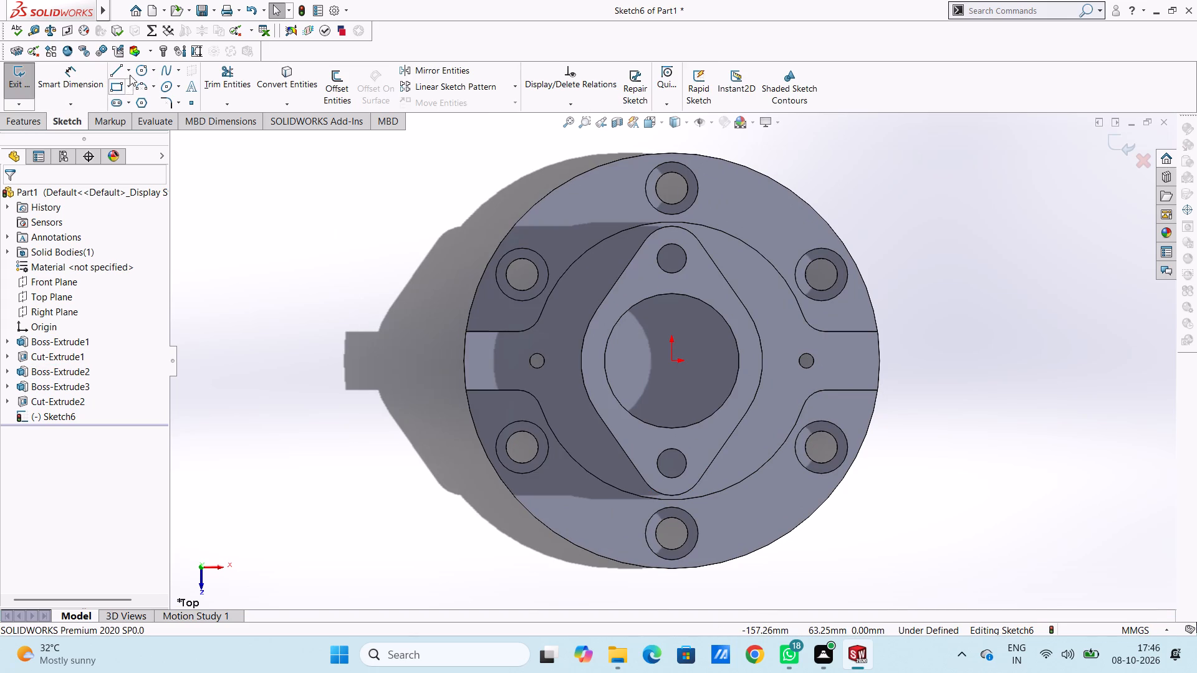
click(140, 70)
click(671, 363)
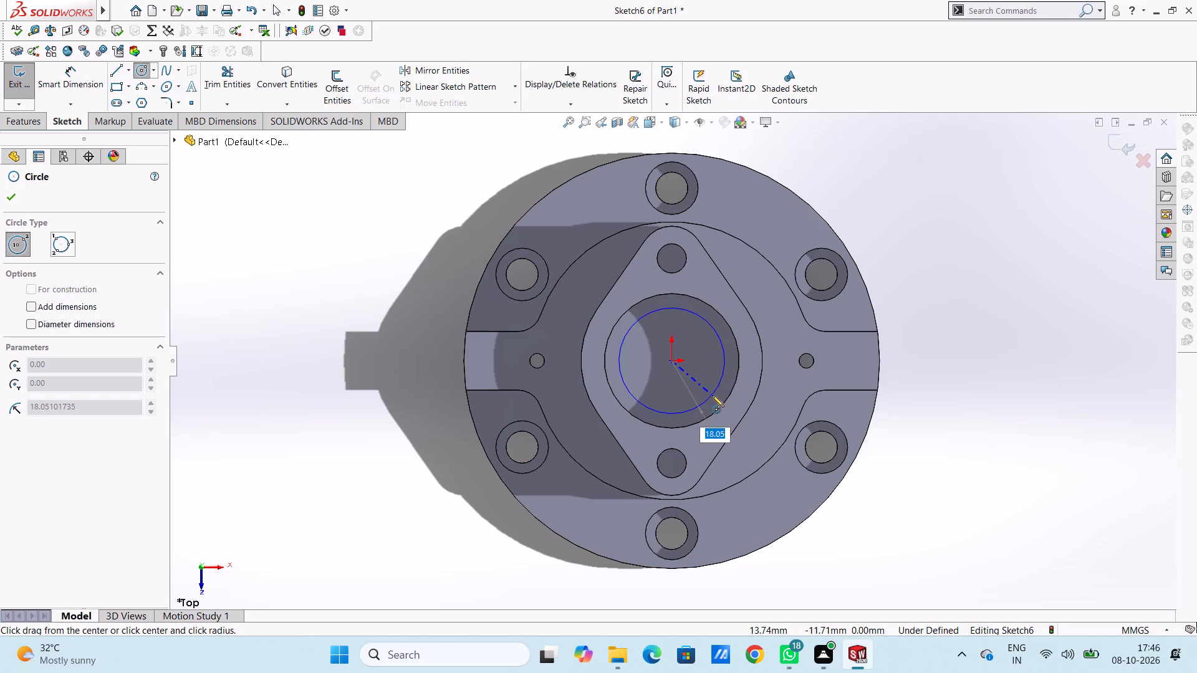
text(15)
key(Return)
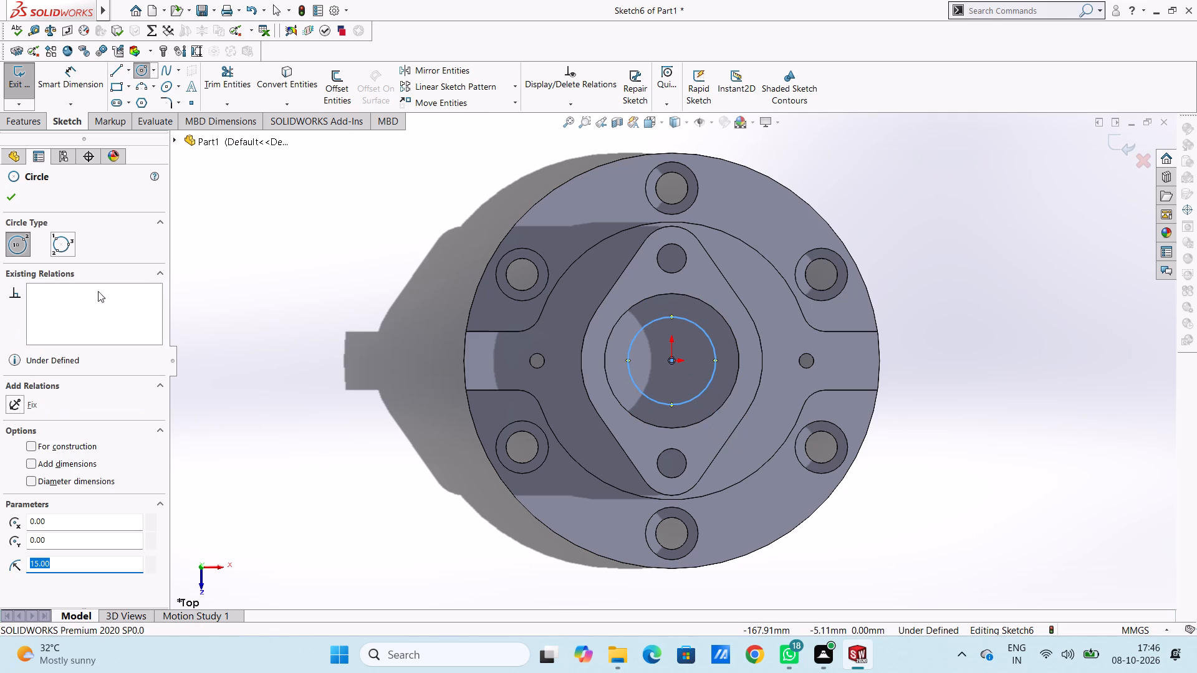
click(17, 197)
Dimension the central circle with a diameter of 30 mm.
click(79, 70)
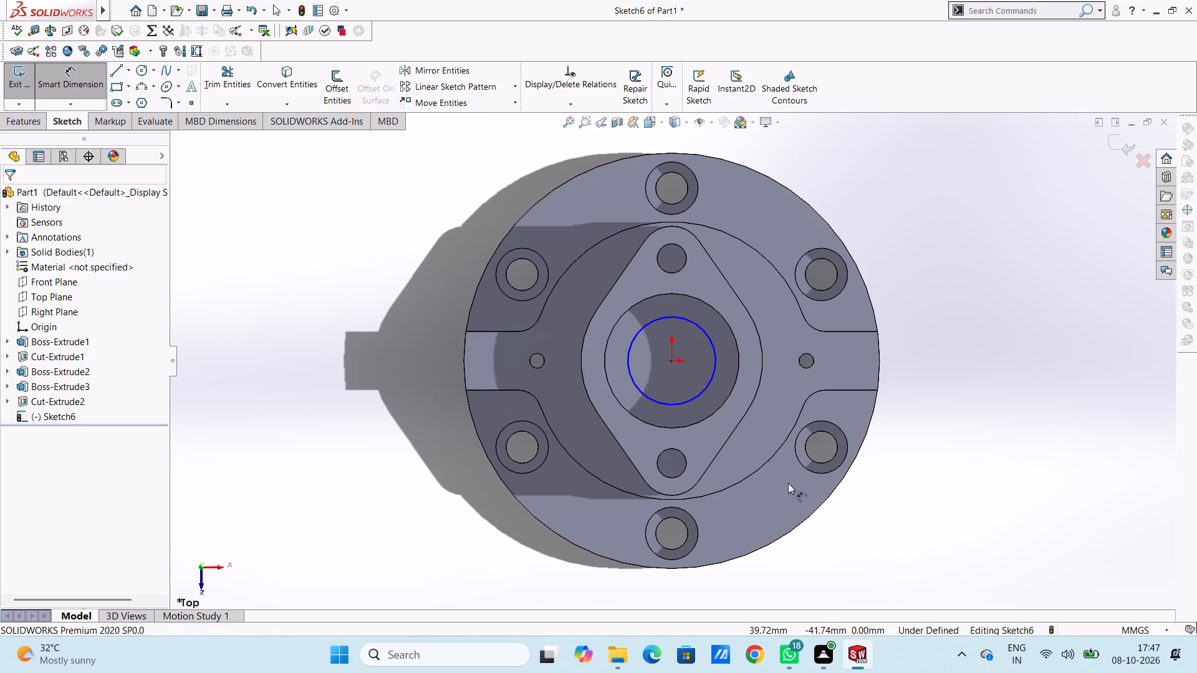
scroll(788, 483, up, 1)
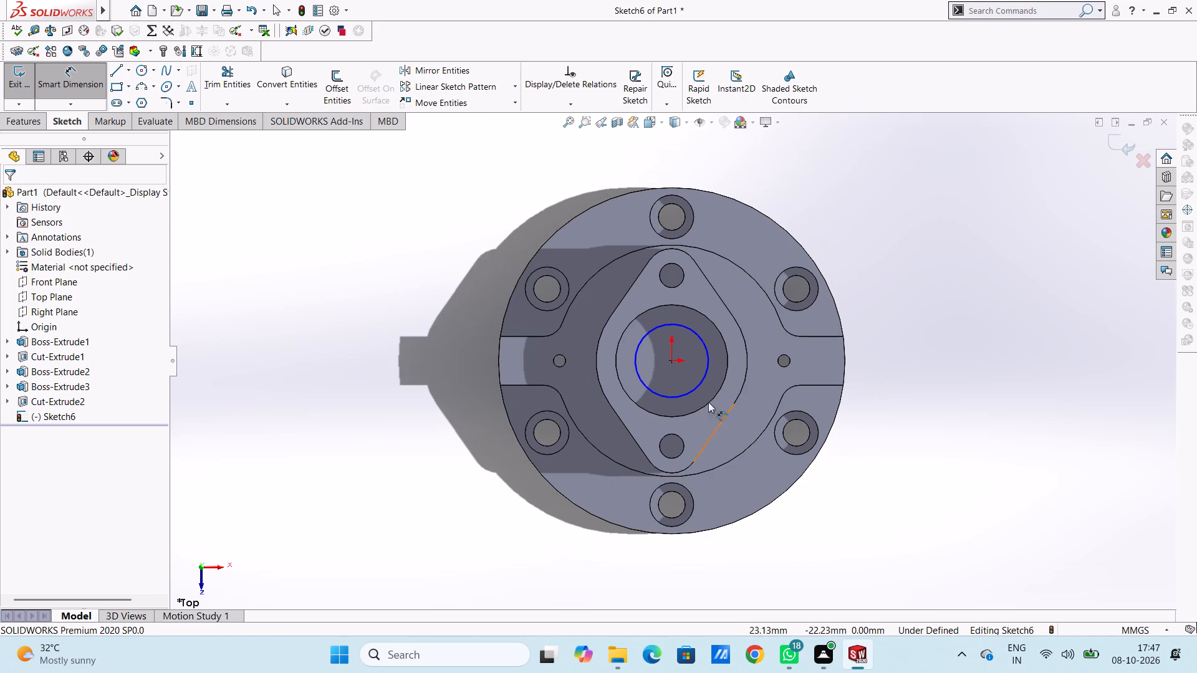
click(693, 393)
click(933, 516)
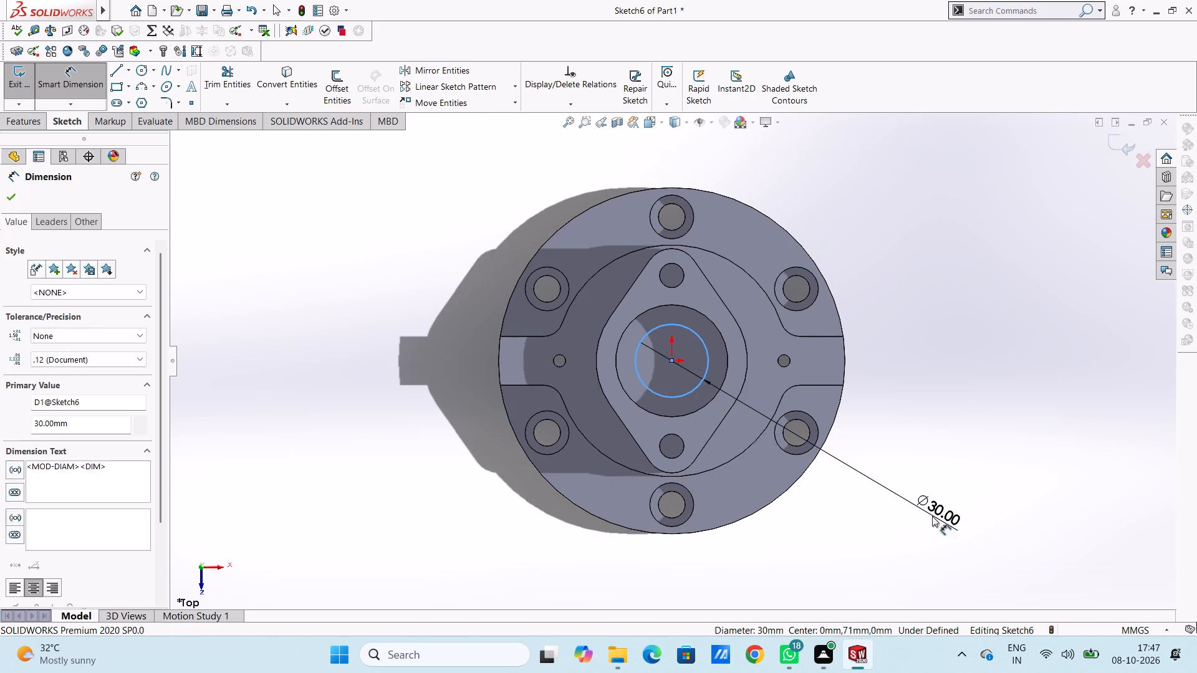
click(883, 502)
click(936, 418)
Cut-extrude the 30 mm circle using Up To Surface, ending at the flange's flat back face.
middle_drag(978, 230, 966, 251)
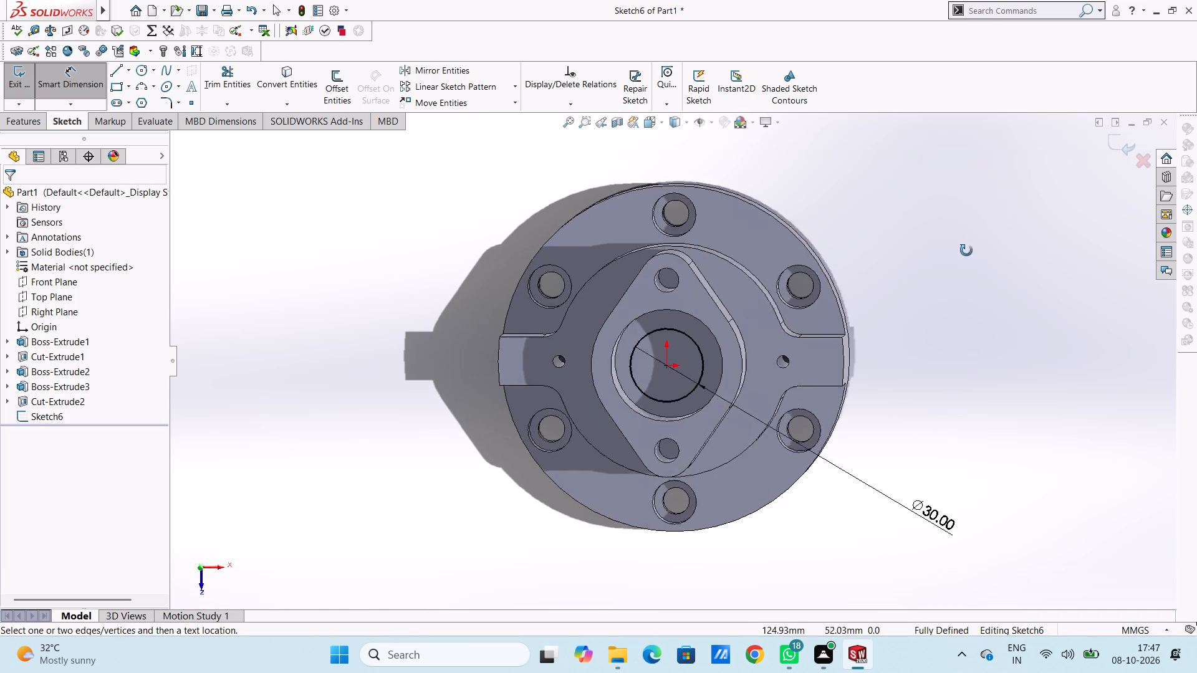
middle_drag(966, 251, 945, 275)
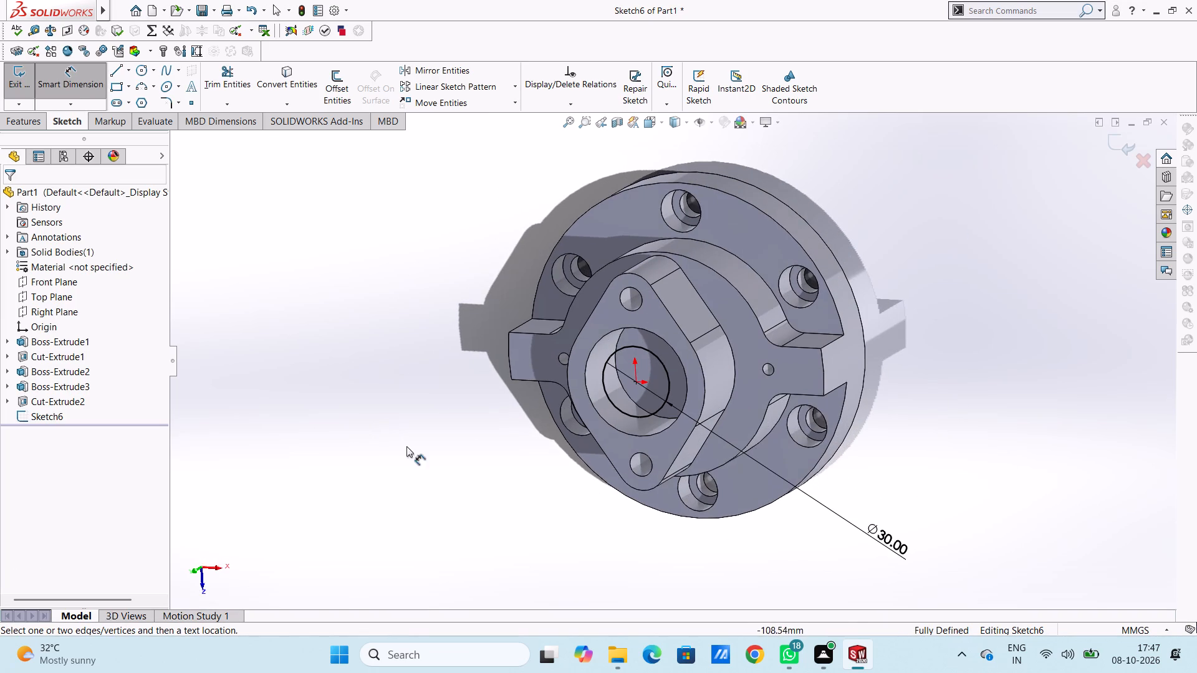
middle_drag(417, 454, 619, 469)
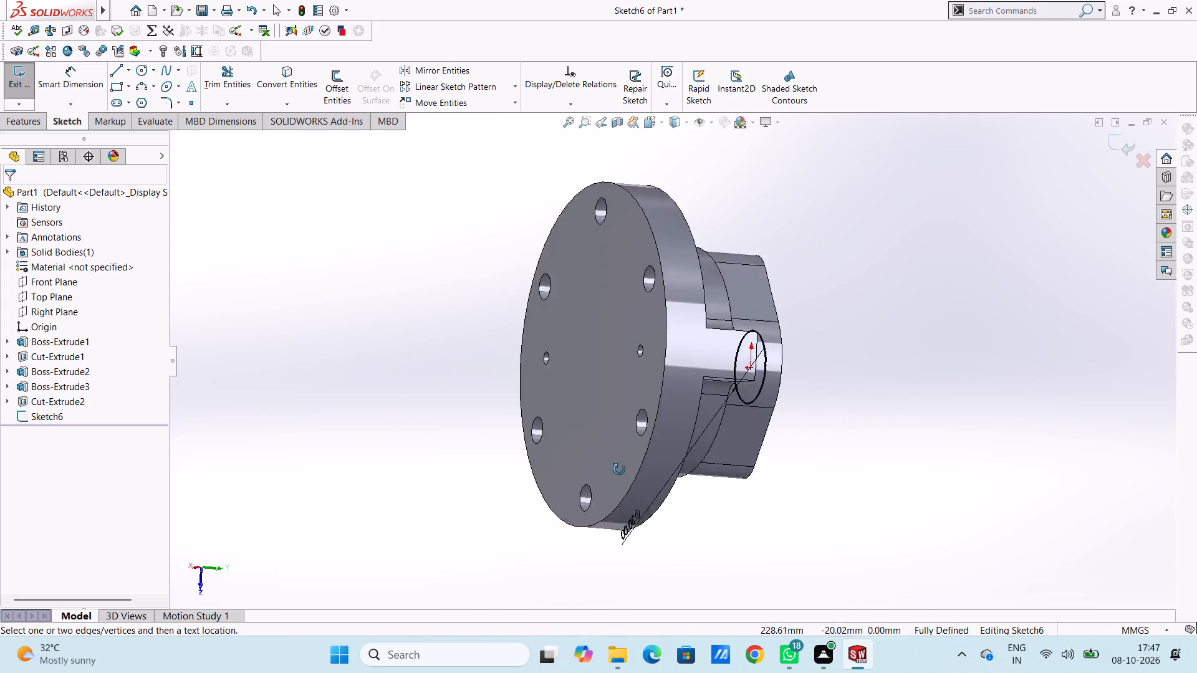
middle_drag(619, 469, 665, 551)
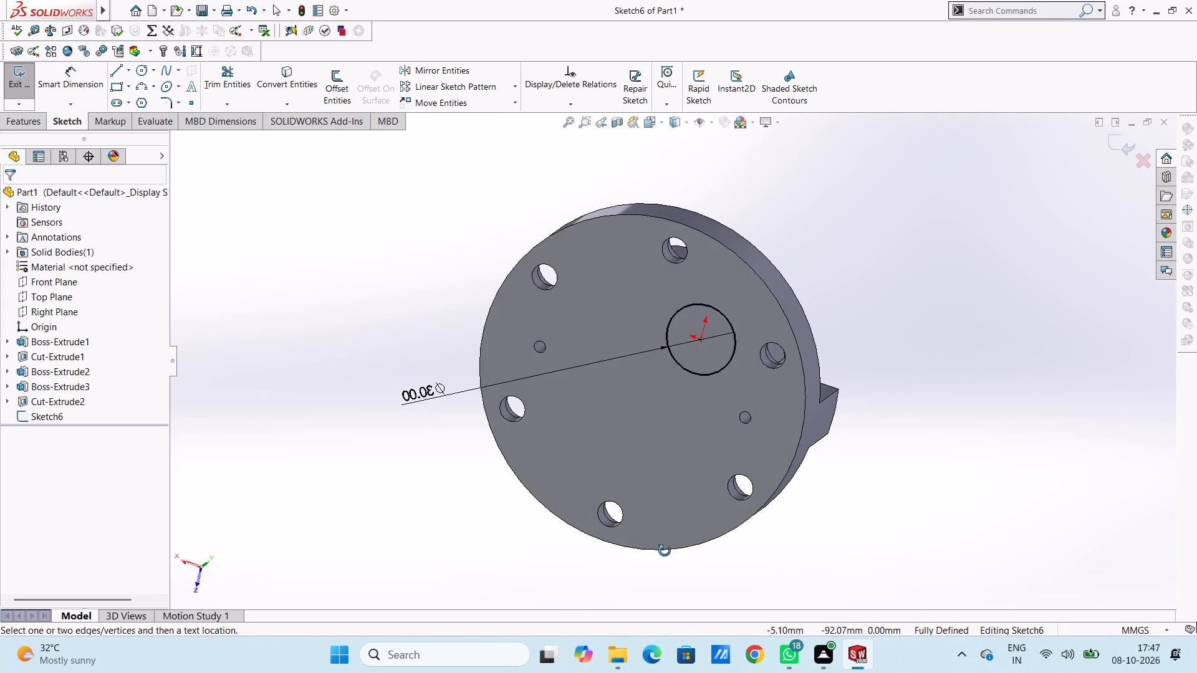
middle_drag(665, 551, 630, 538)
scroll(626, 538, up, 1)
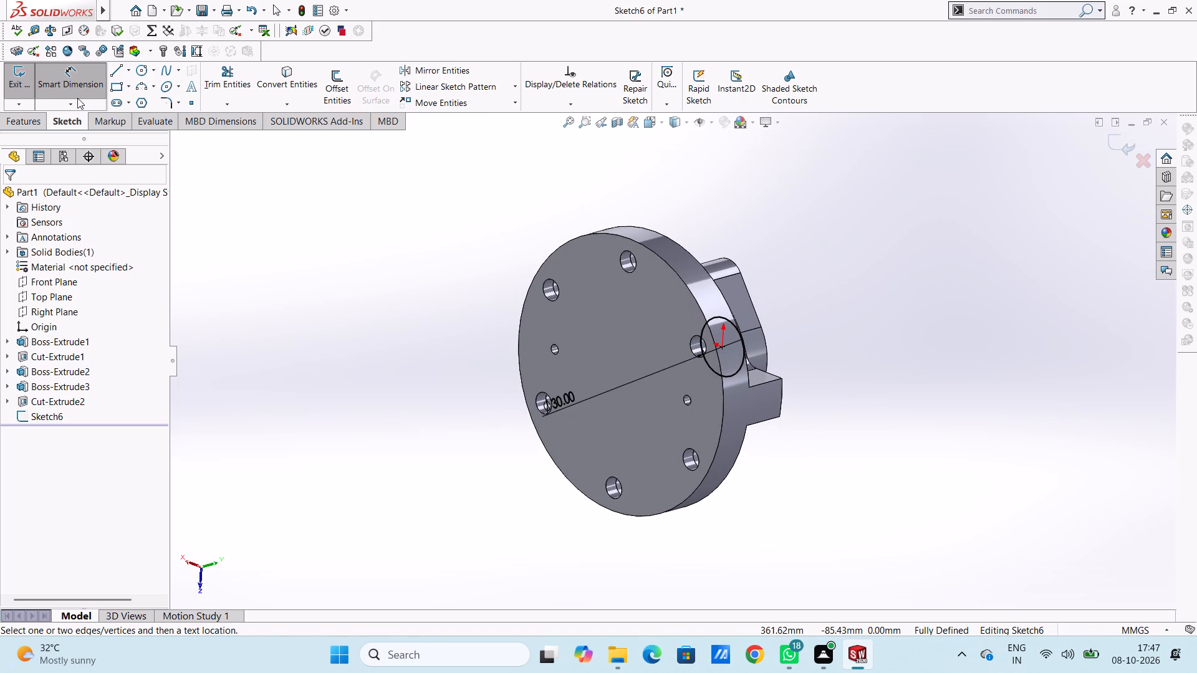
click(24, 125)
click(31, 81)
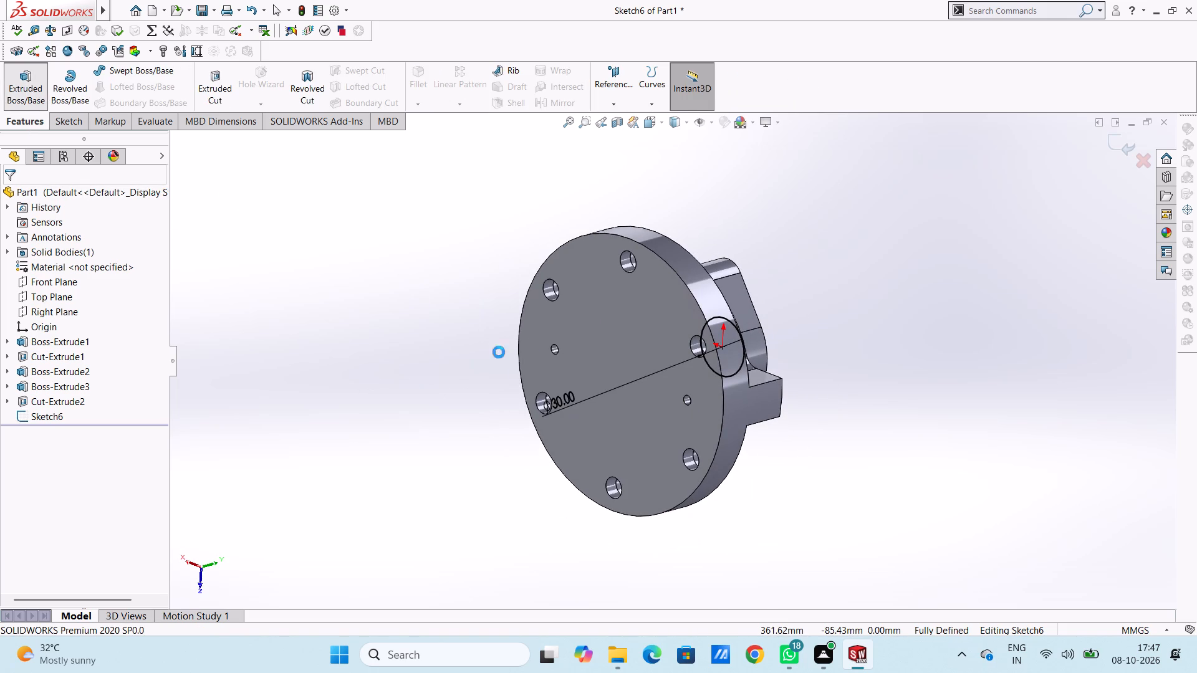
click(31, 199)
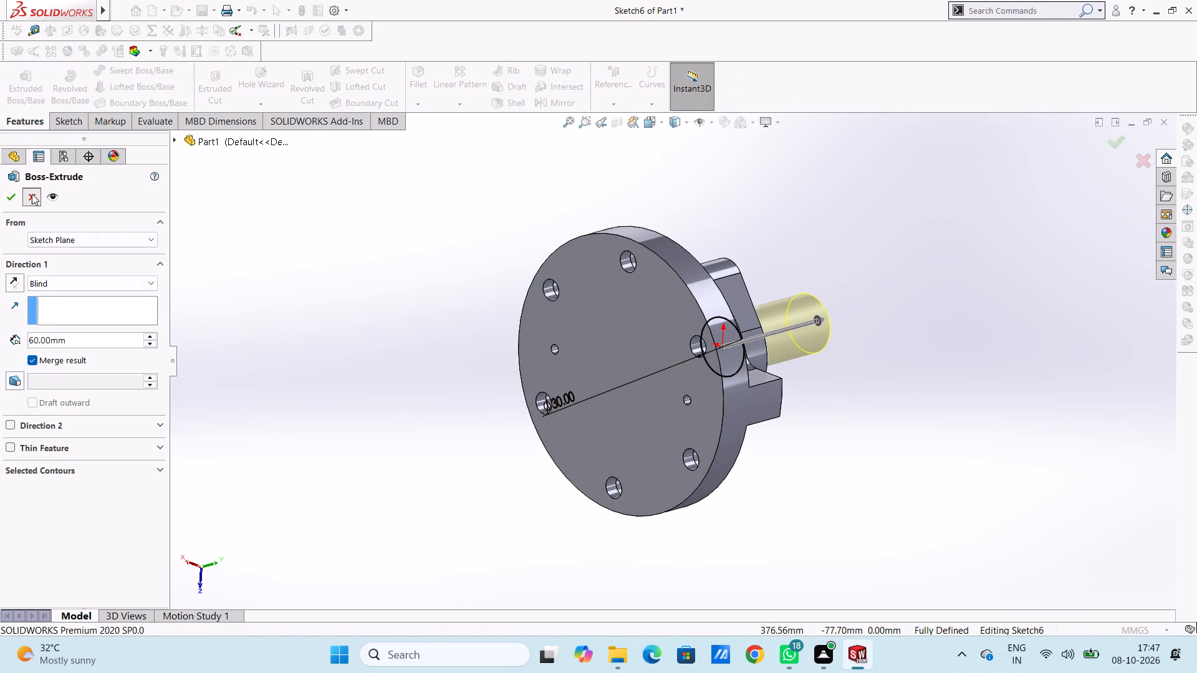
click(220, 81)
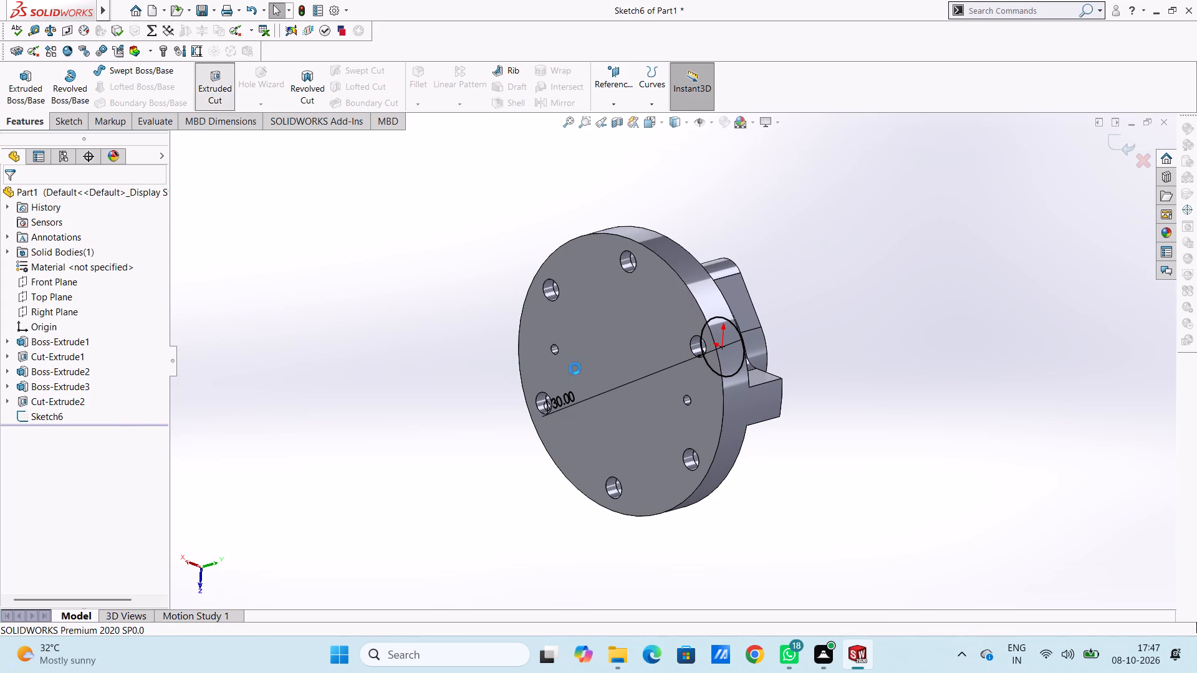
click(603, 365)
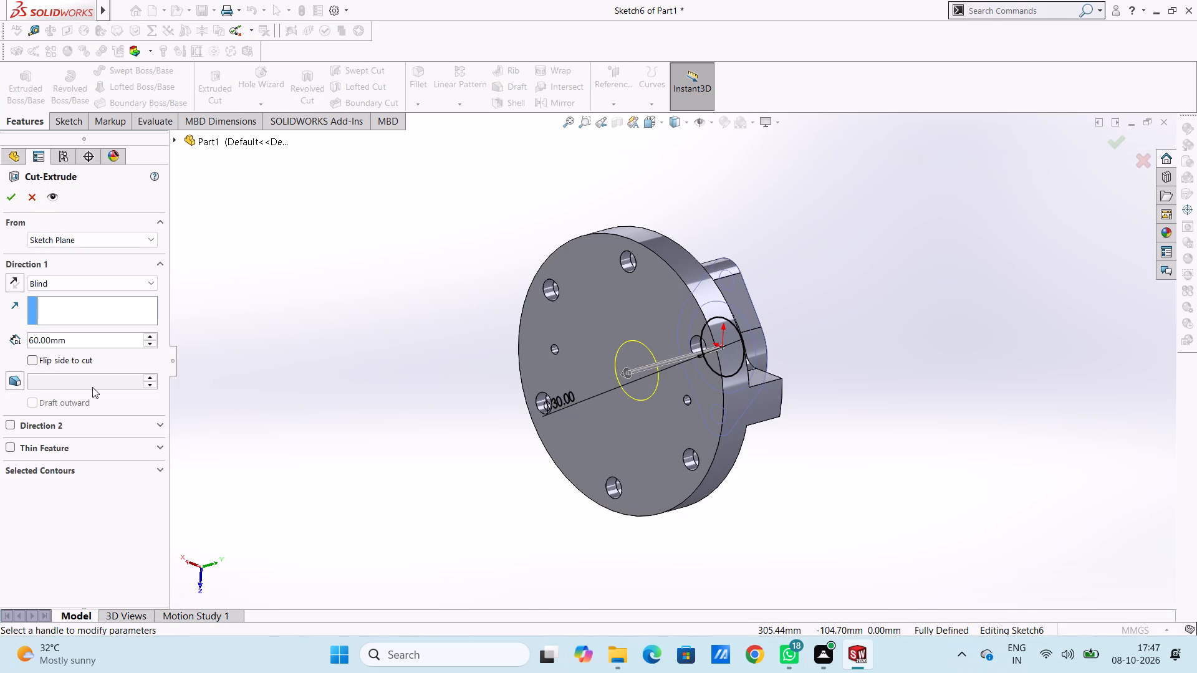
click(70, 280)
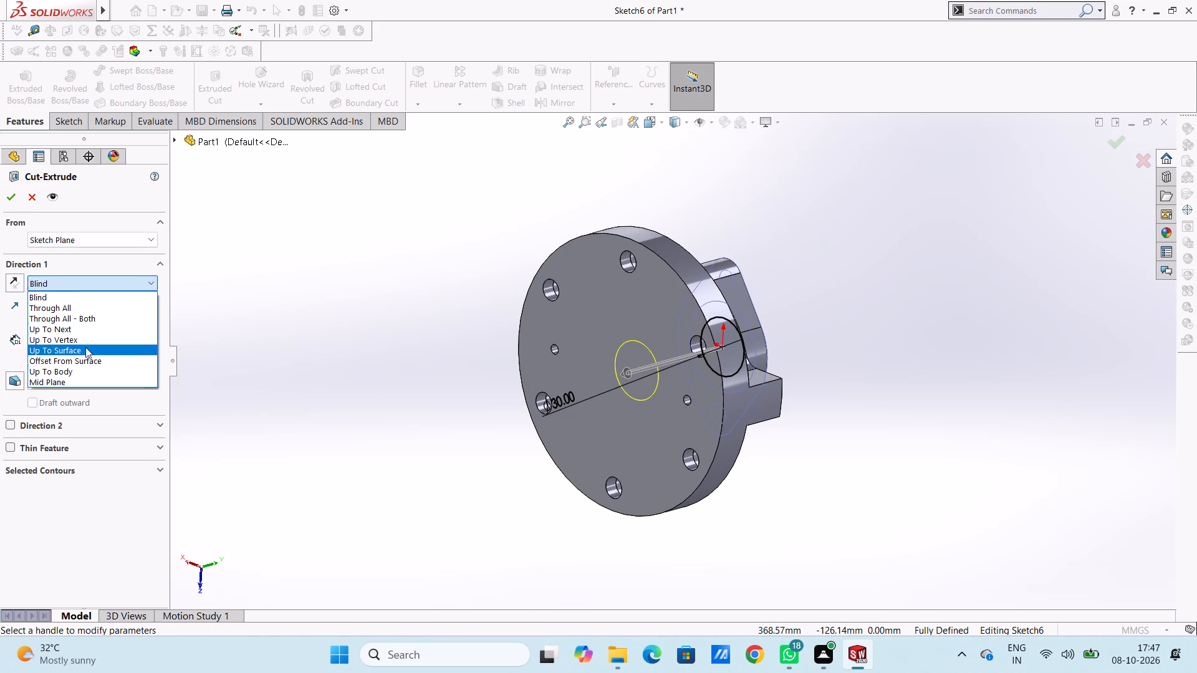
click(85, 347)
click(601, 361)
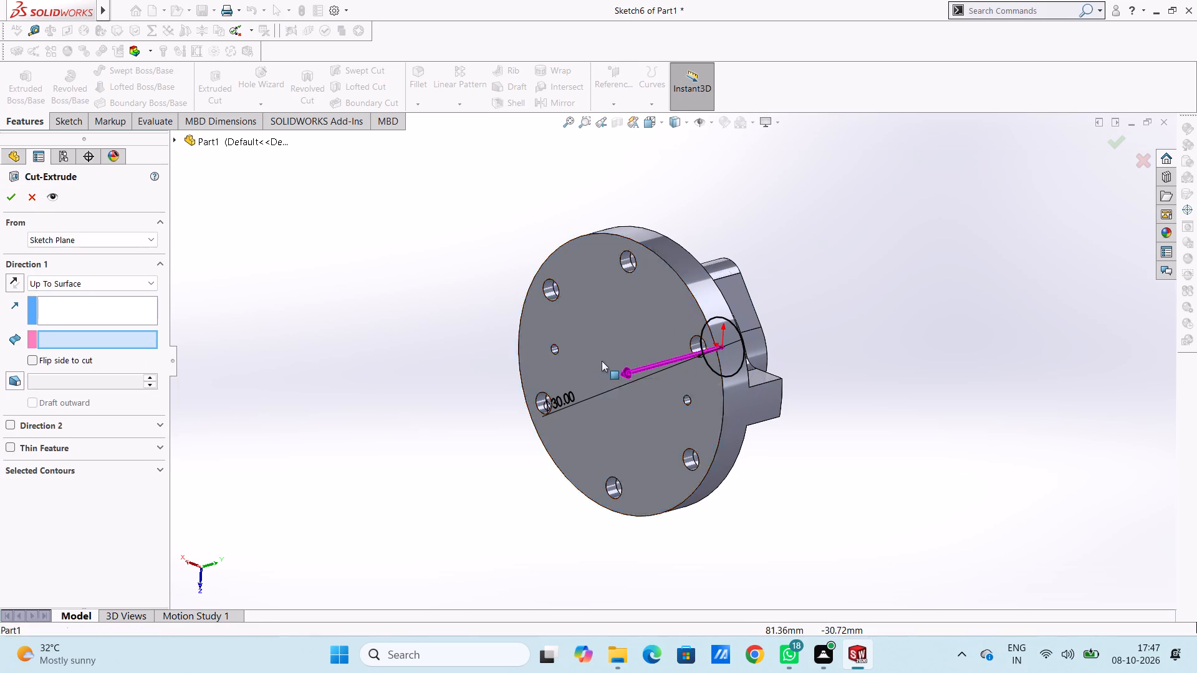
click(6, 204)
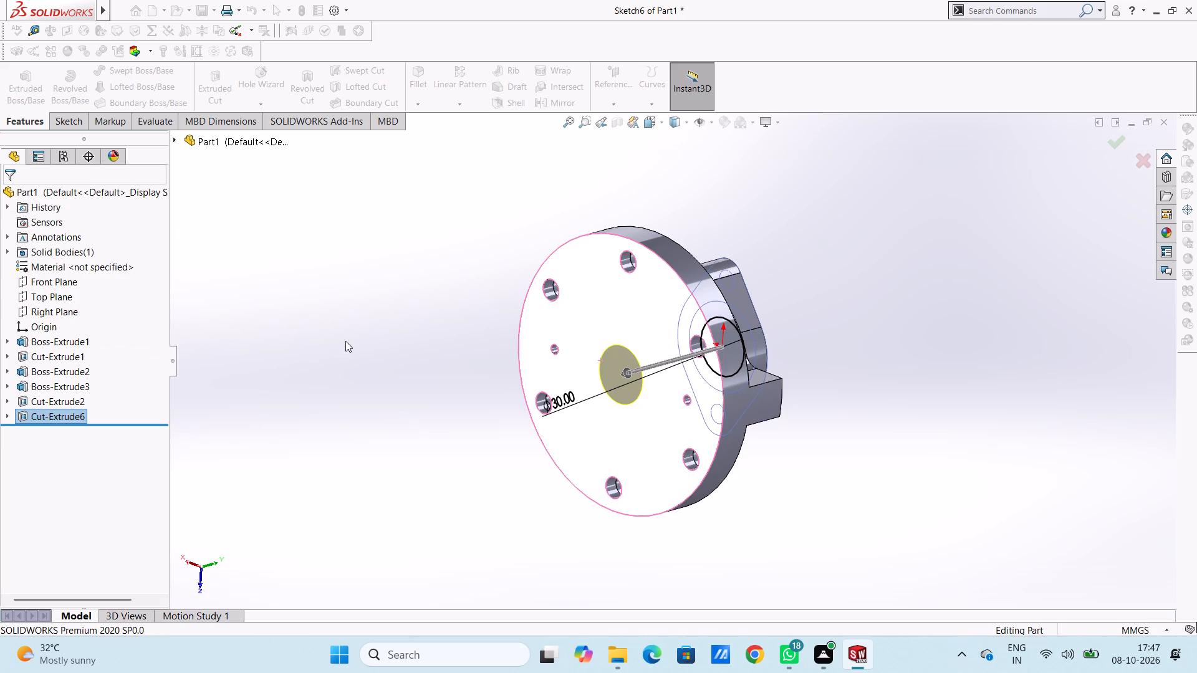
click(371, 354)
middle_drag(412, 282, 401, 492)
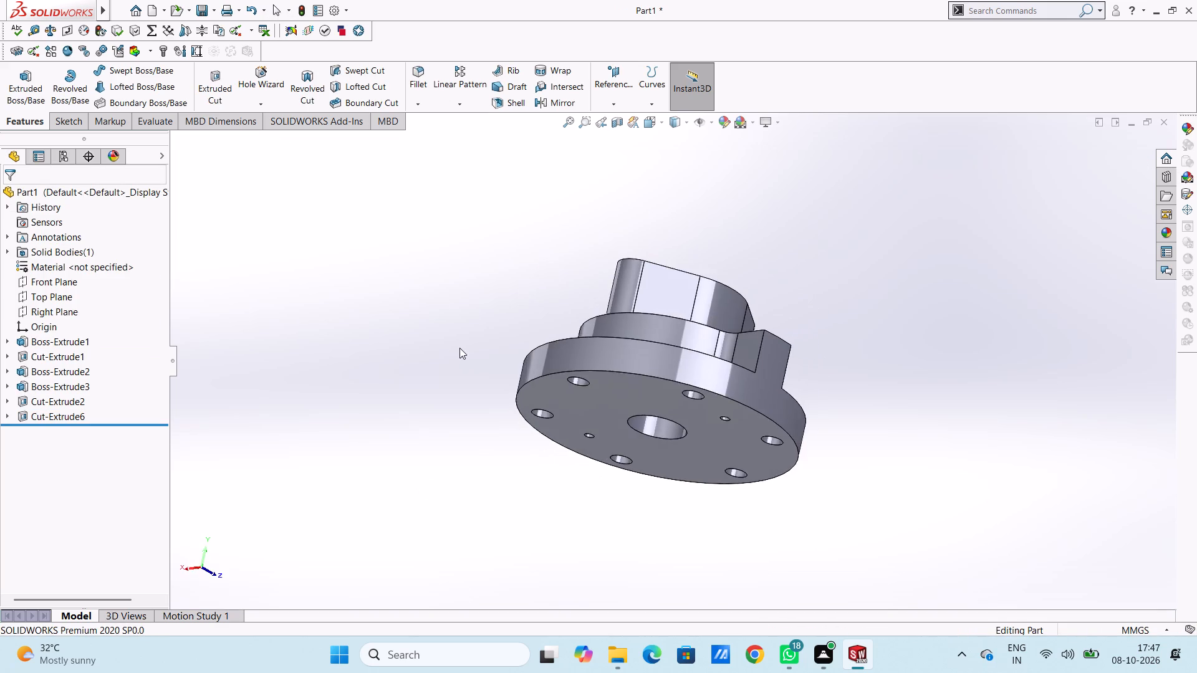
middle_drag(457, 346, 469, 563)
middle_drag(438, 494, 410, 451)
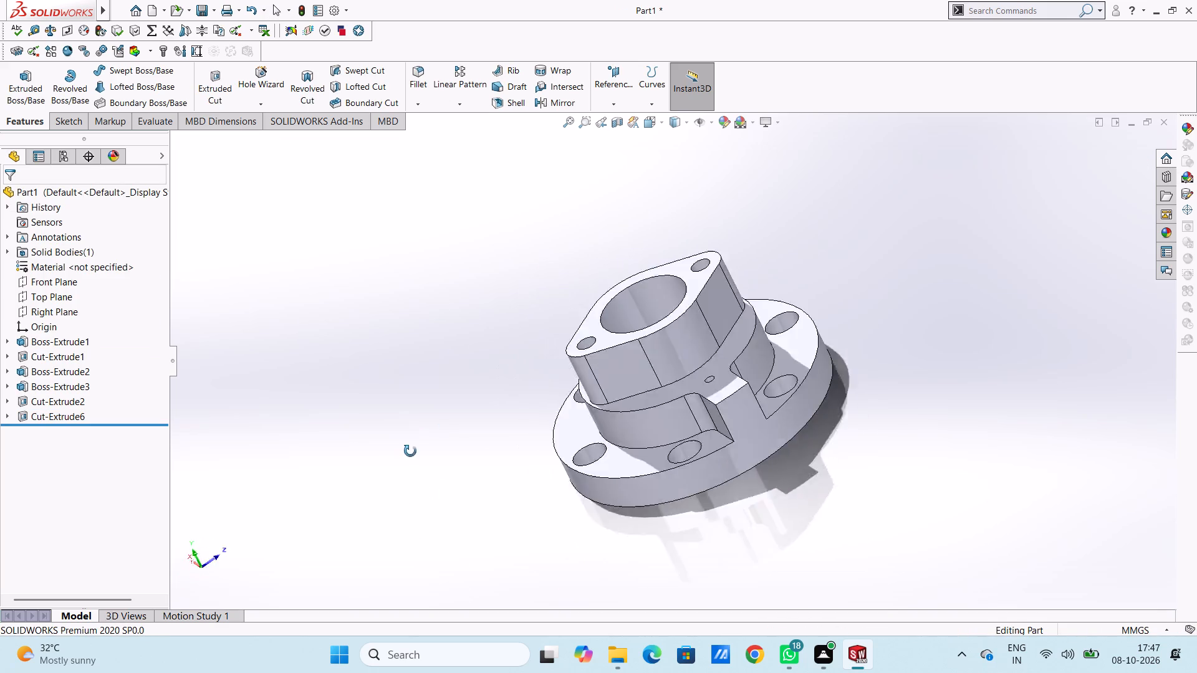
Examine the flange's bosses, arms and through bore from several angles, ending with the top view.
middle_drag(410, 451, 477, 403)
middle_drag(548, 495, 542, 525)
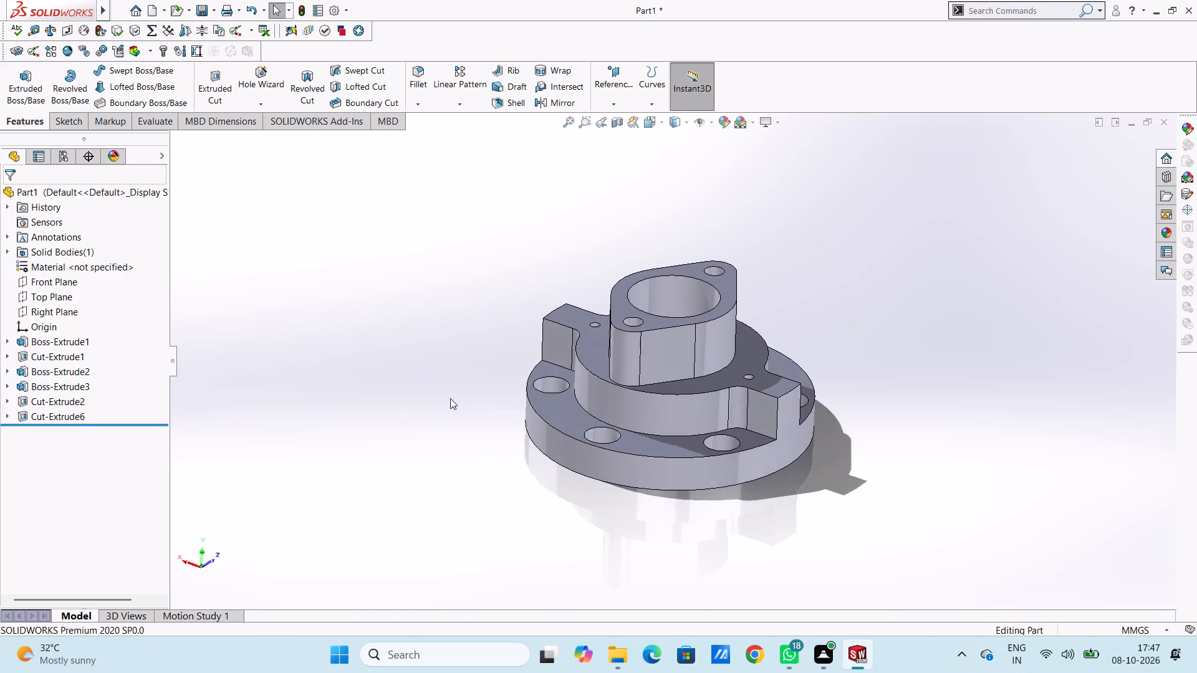
middle_drag(461, 418, 537, 523)
middle_drag(449, 412, 415, 496)
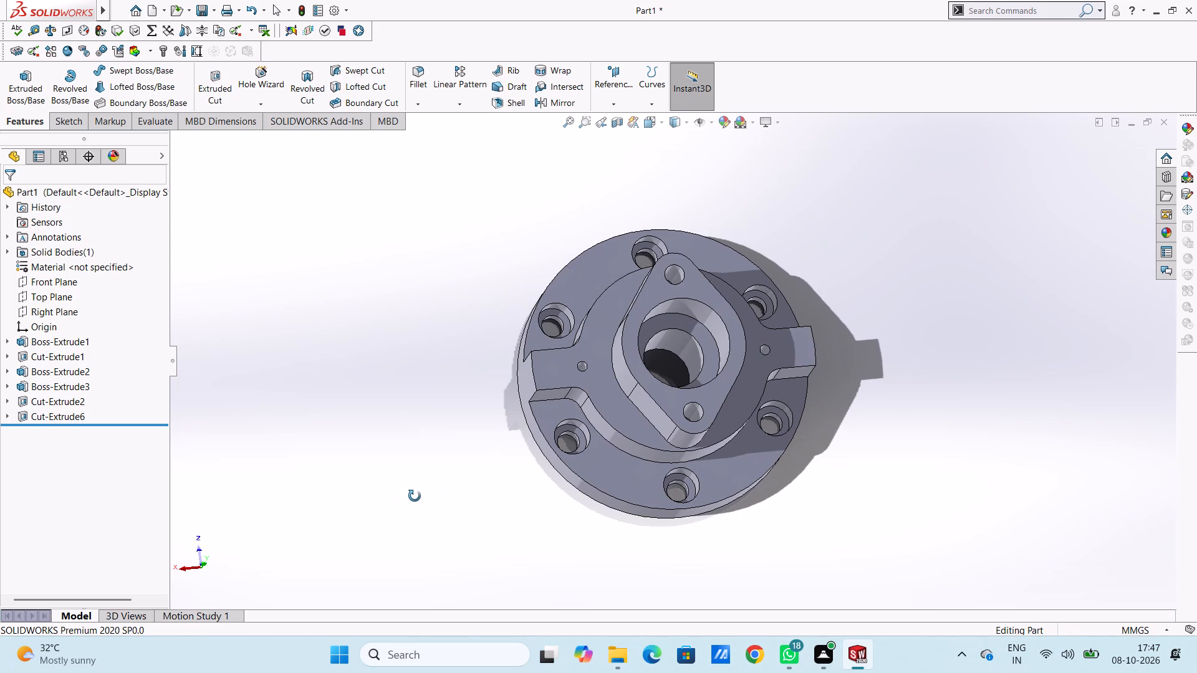
middle_drag(415, 496, 434, 529)
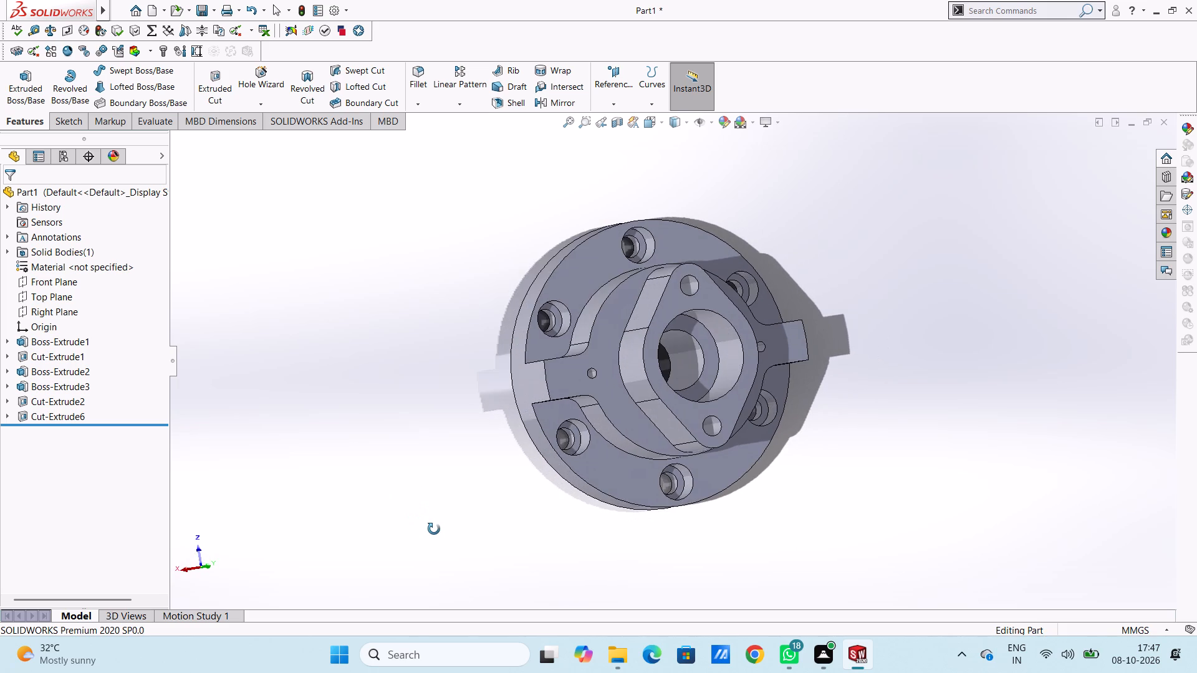
middle_drag(434, 529, 405, 513)
key(ctrl+5)
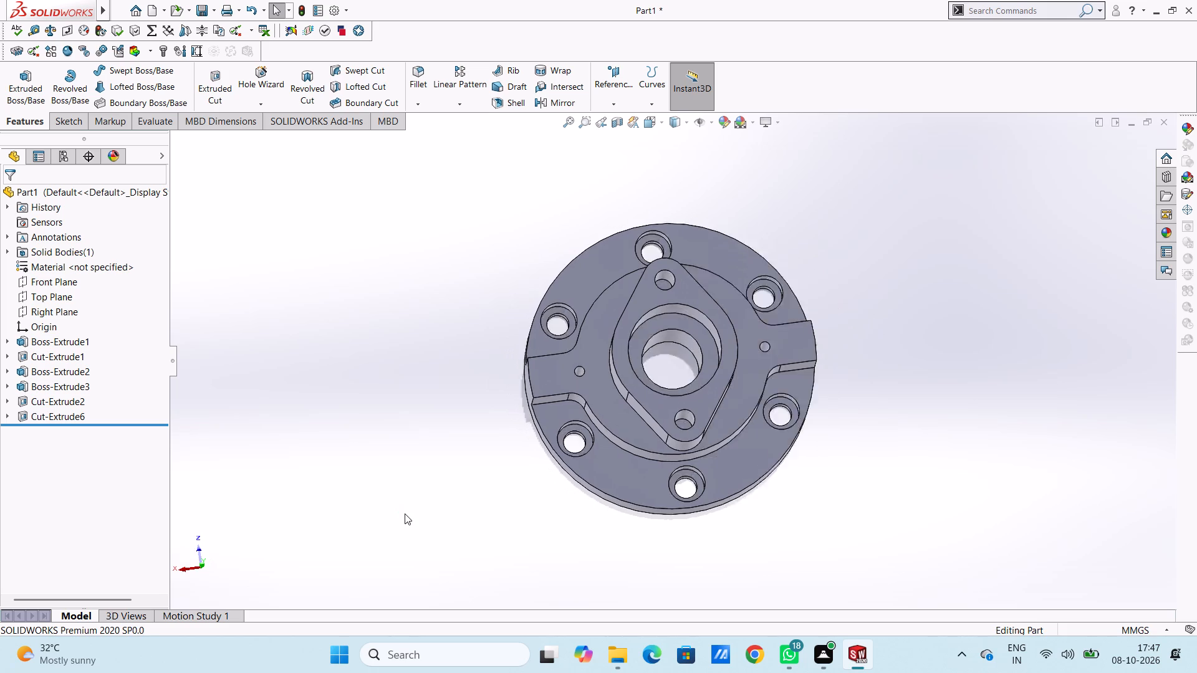
scroll(874, 525, up, 1)
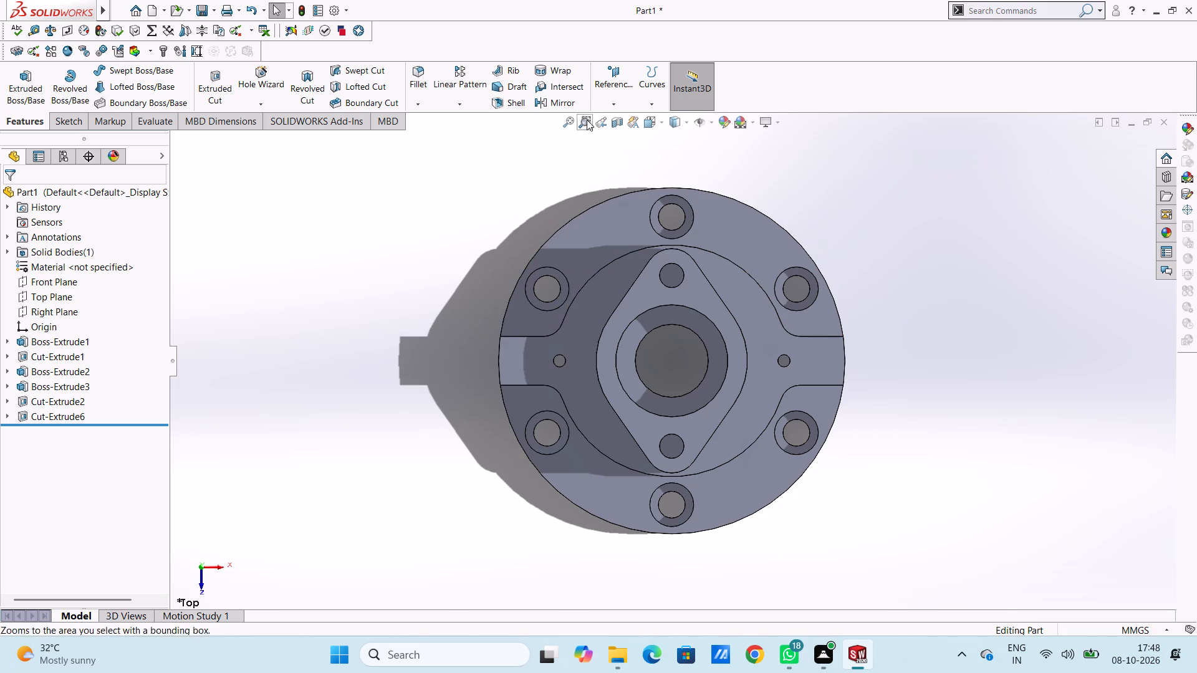
Create a reference plane parallel to the Right Plane at an offset of 71 mm.
click(616, 79)
click(636, 117)
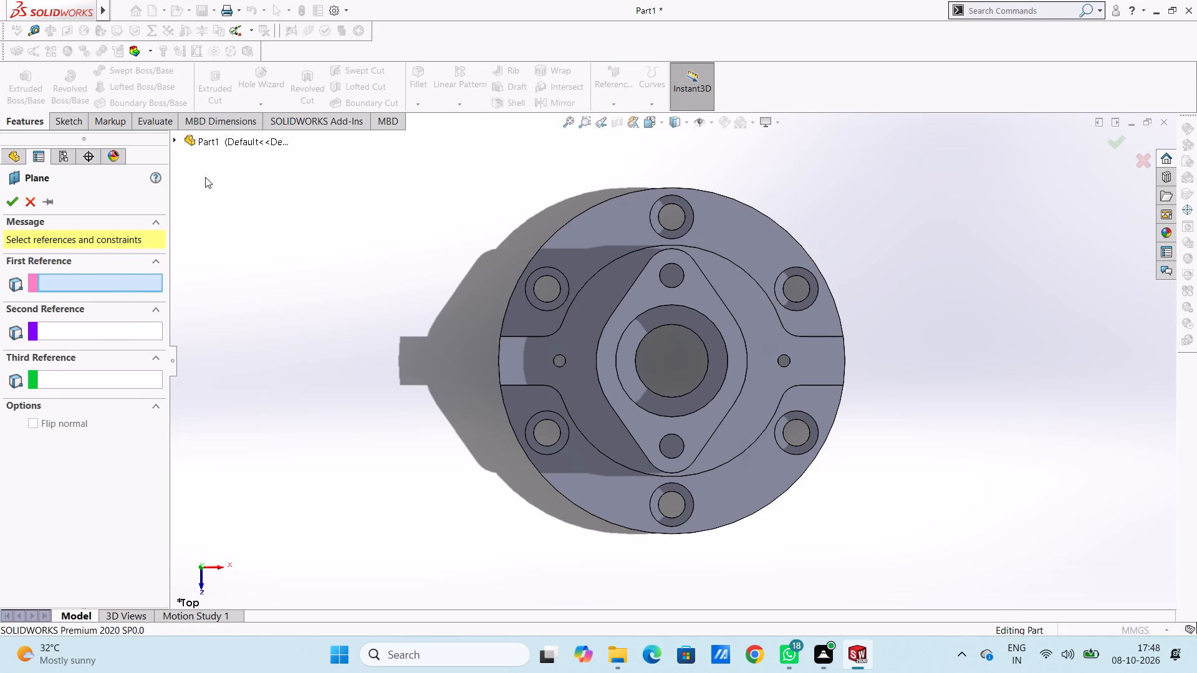
click(214, 143)
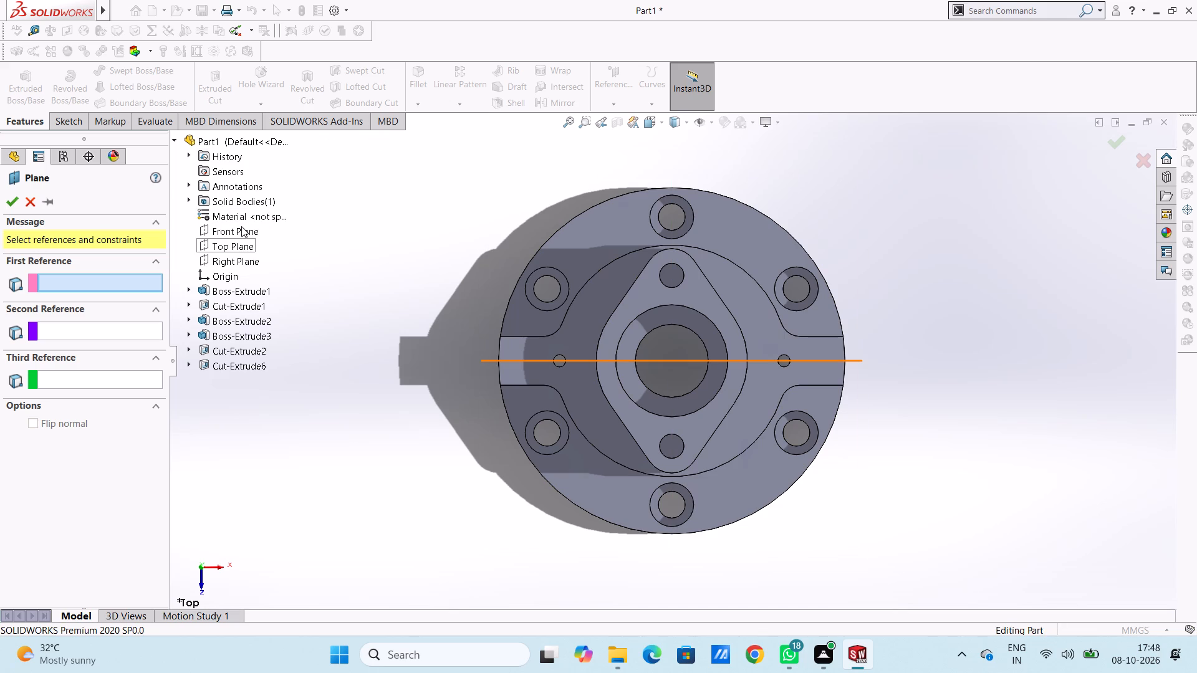
click(251, 260)
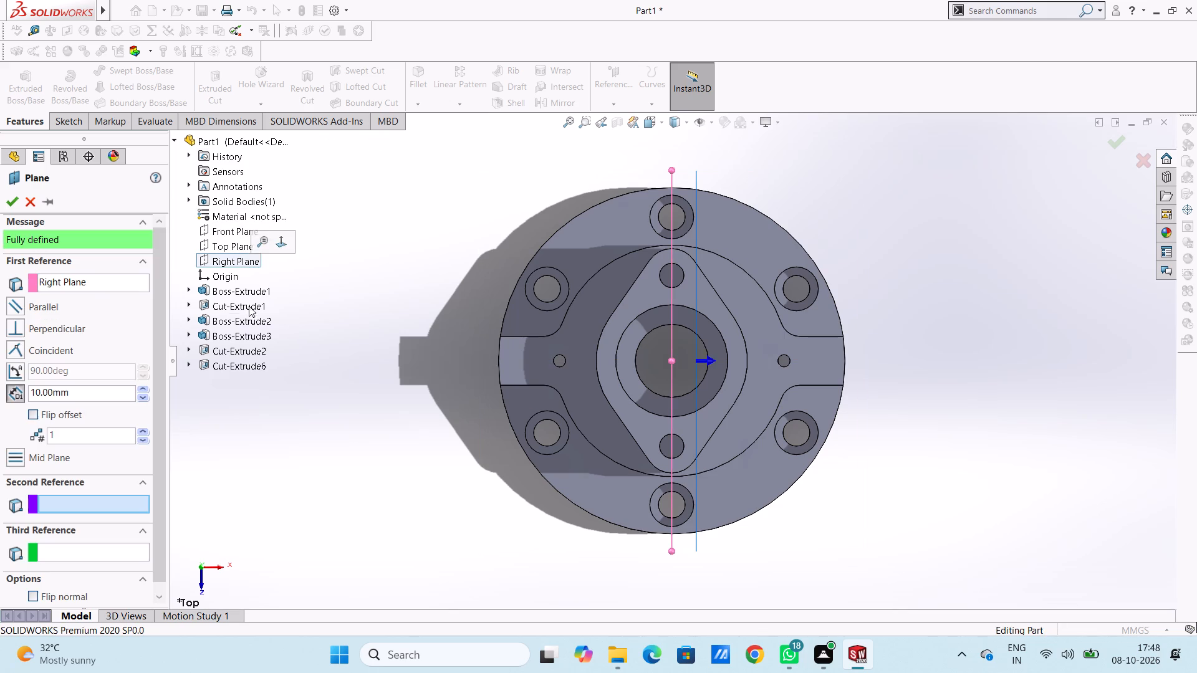
double_click(113, 391)
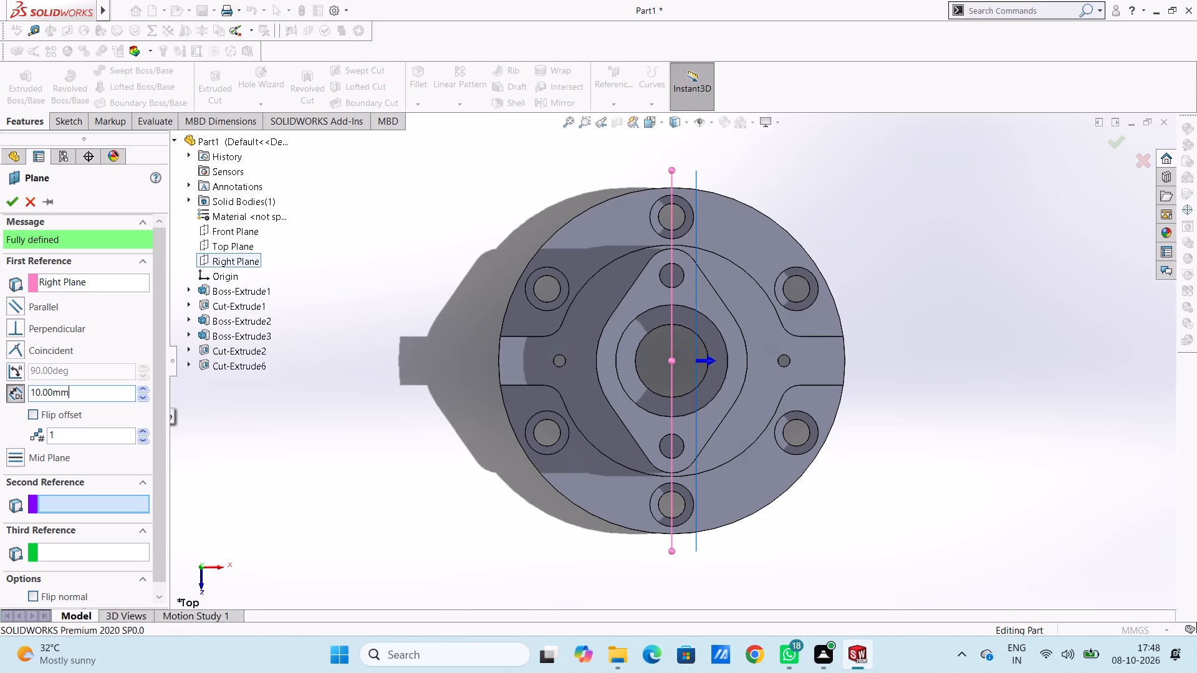
text(90)
key(Return)
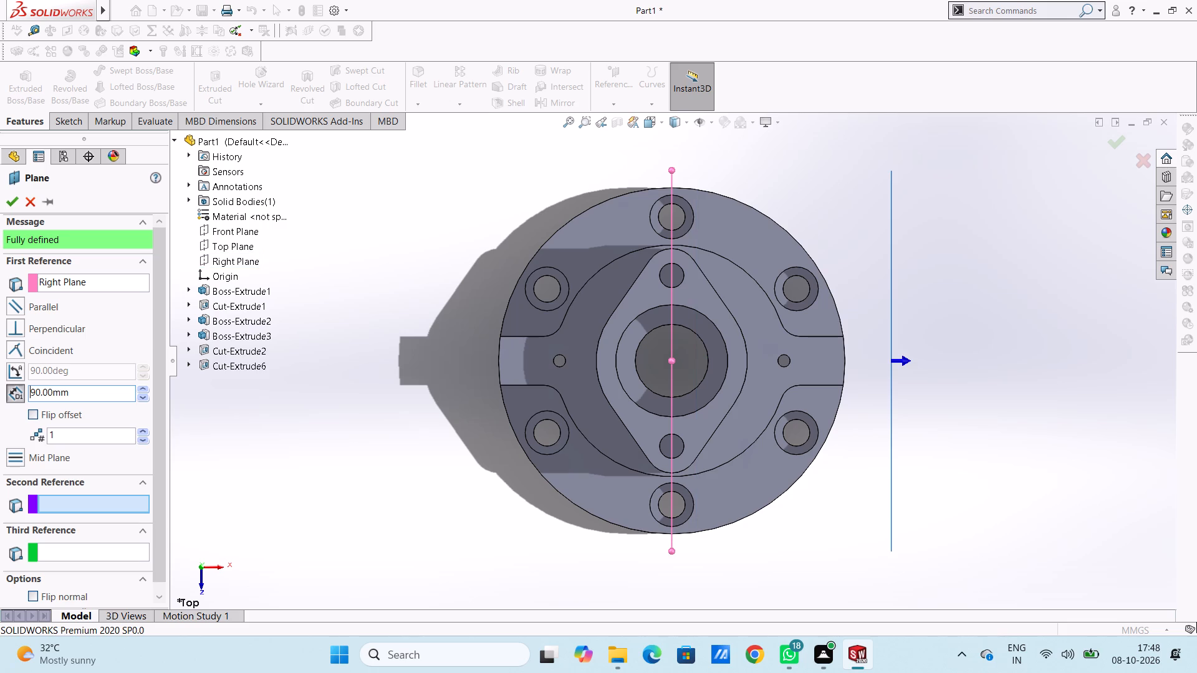
double_click(107, 393)
text(80)
key(Return)
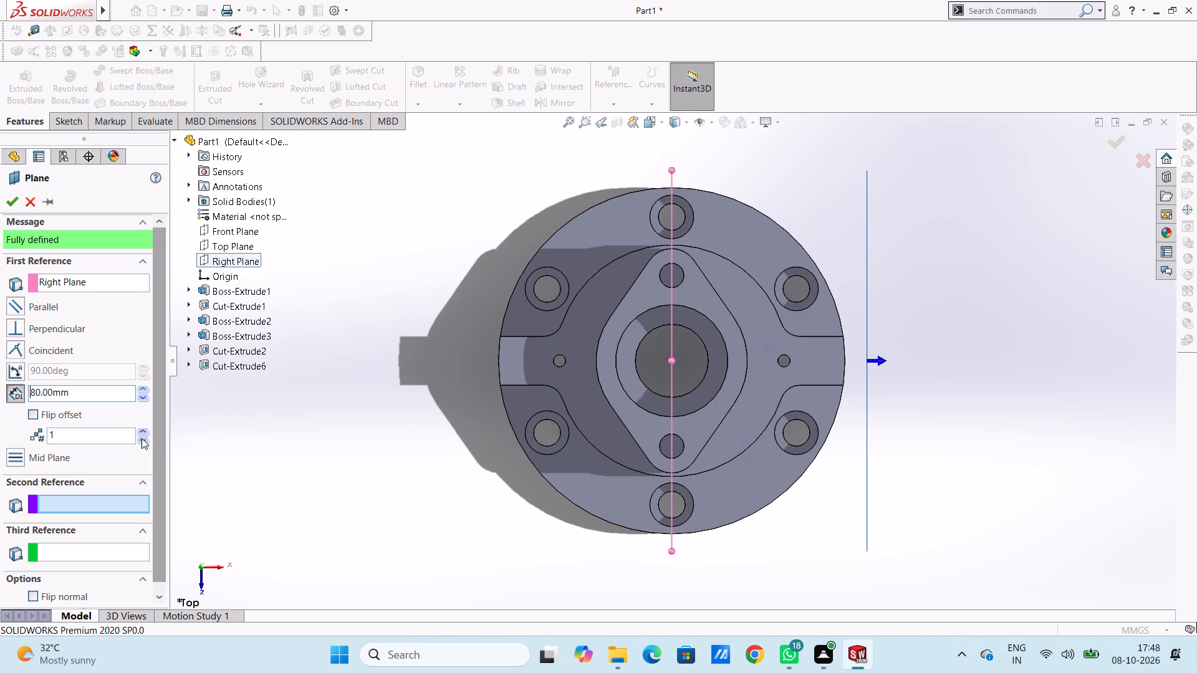
double_click(85, 393)
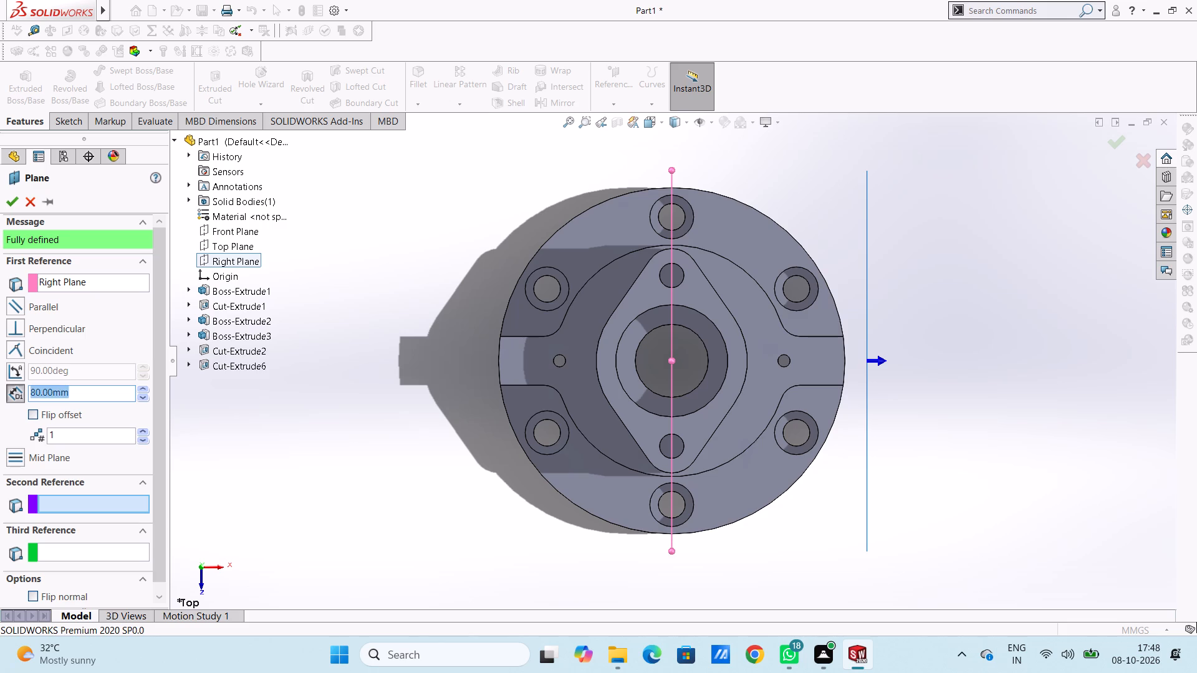
text(71)
key(Return)
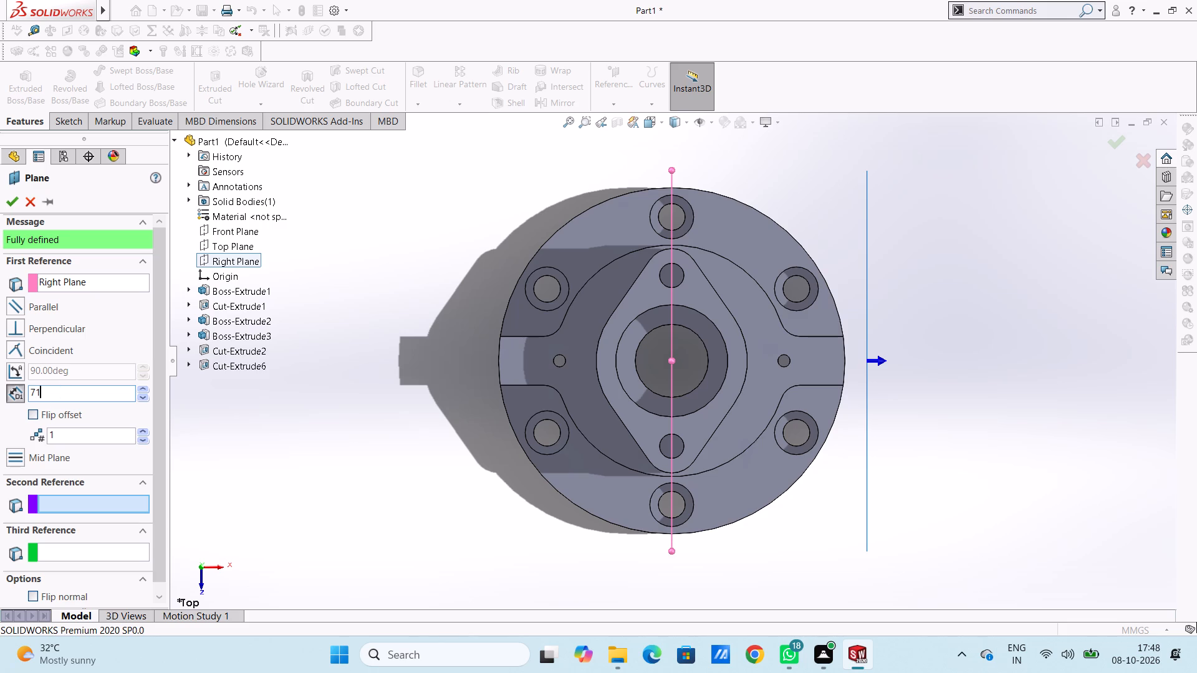
click(11, 201)
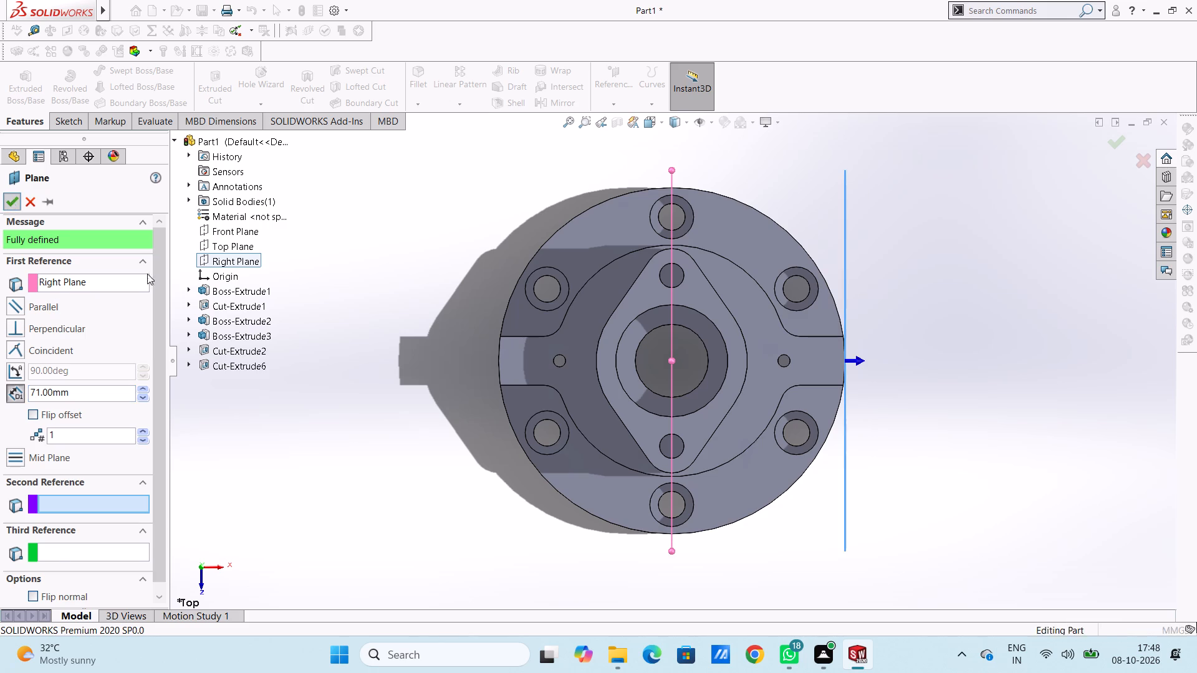
click(361, 406)
On the new offset plane, sketch a circle of about 7.2 mm radius centred about 12 mm directly above the origin.
middle_drag(343, 436, 360, 325)
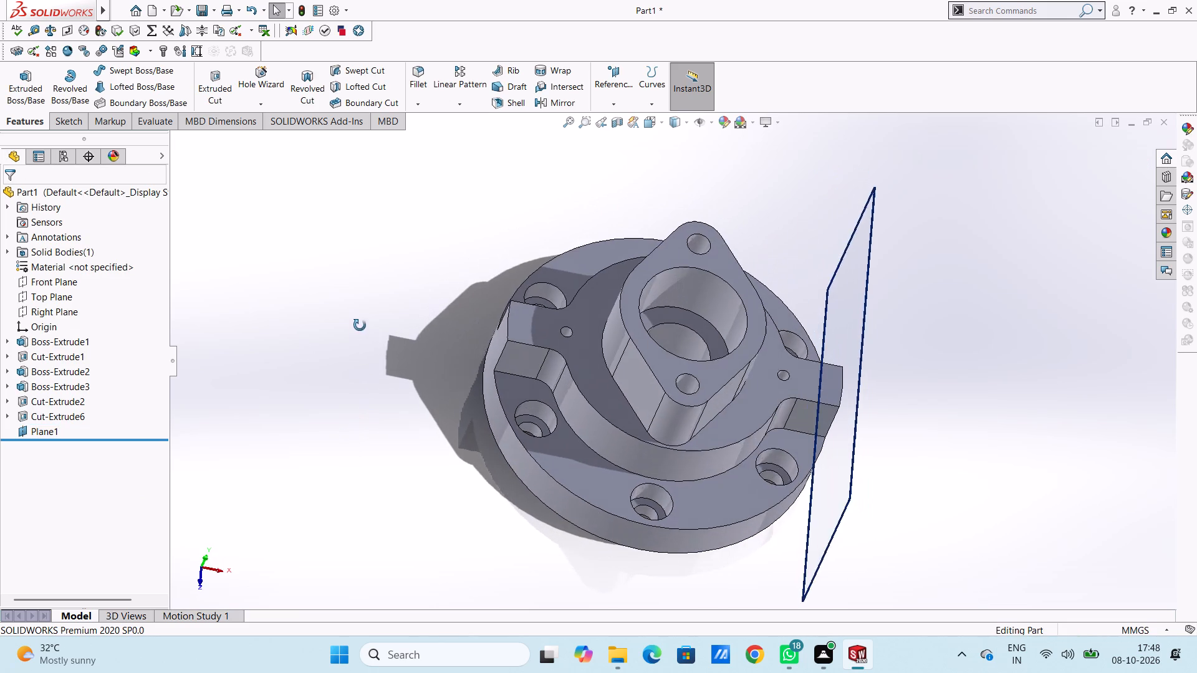
middle_drag(360, 325, 360, 325)
middle_drag(373, 488, 332, 376)
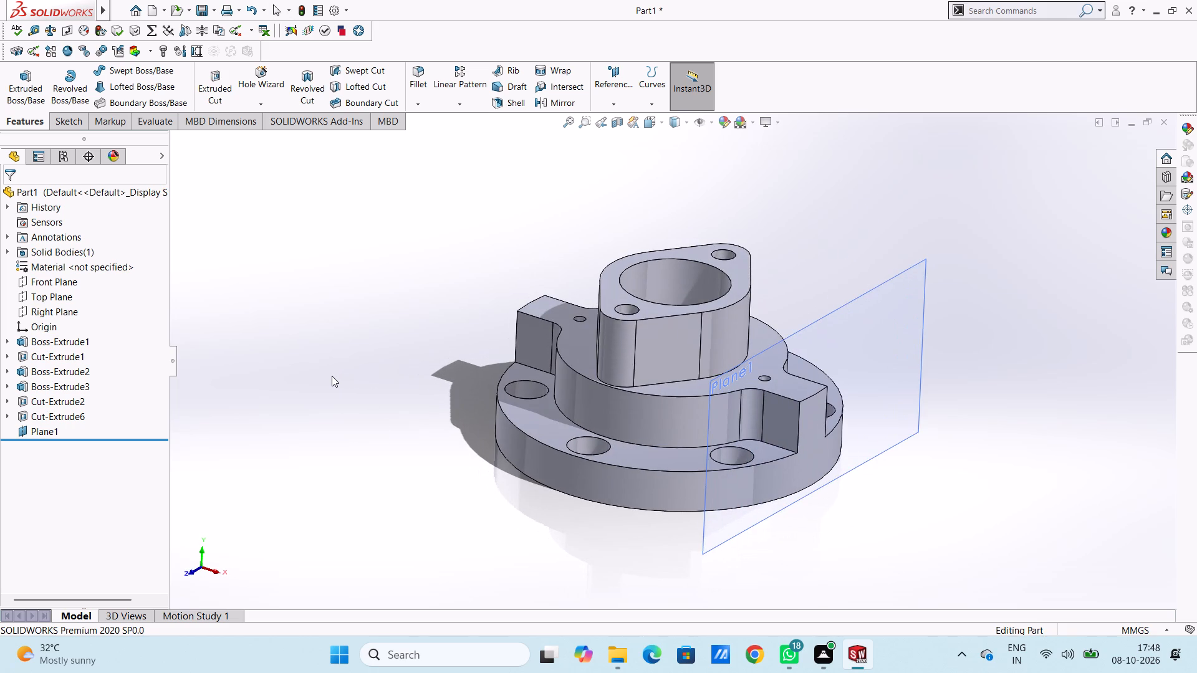
key(ctrl+1)
key(ctrl+3)
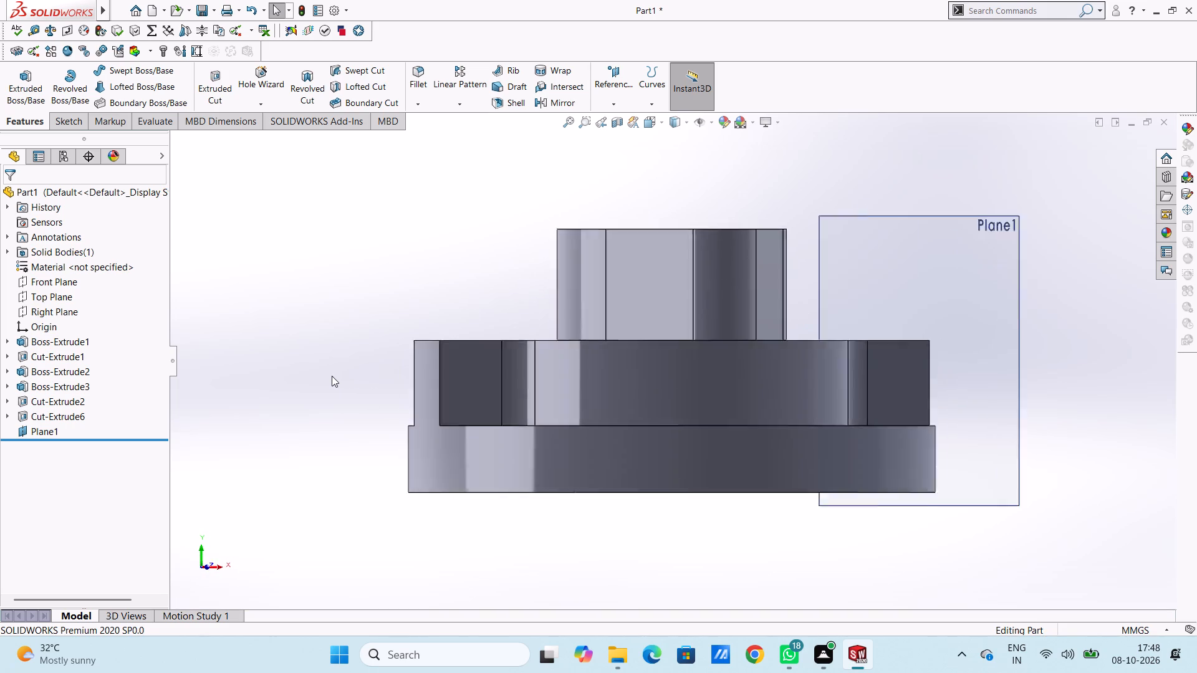
key(ctrl+6)
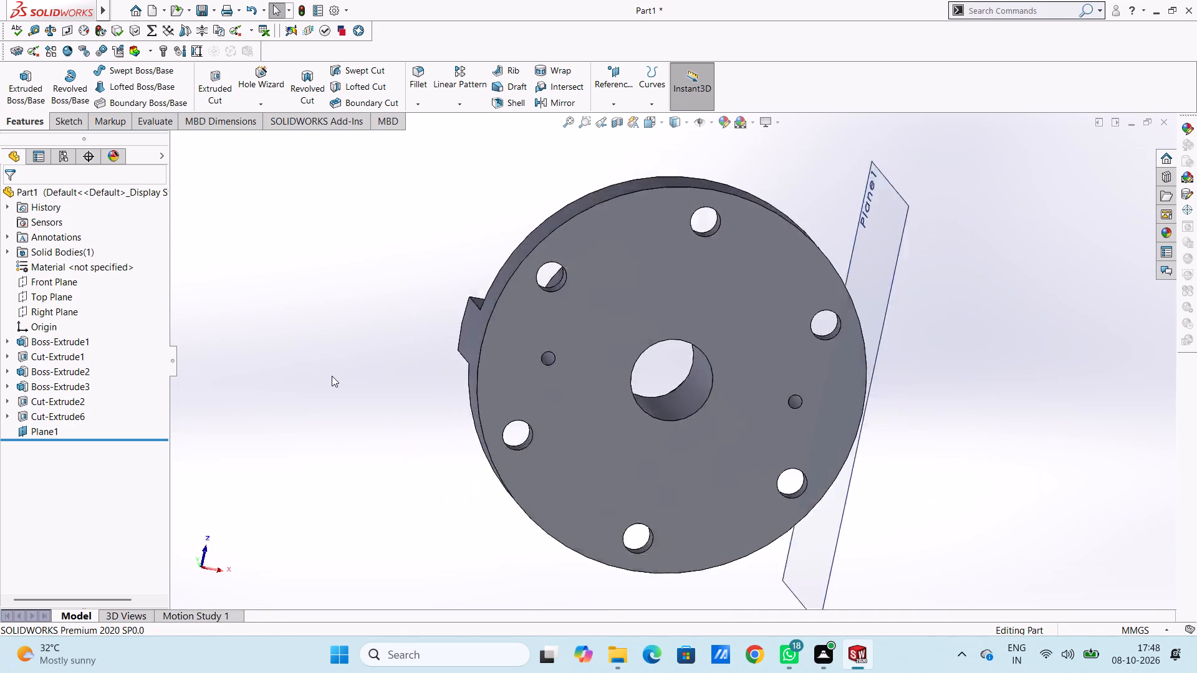
click(332, 376)
key(ctrl+4)
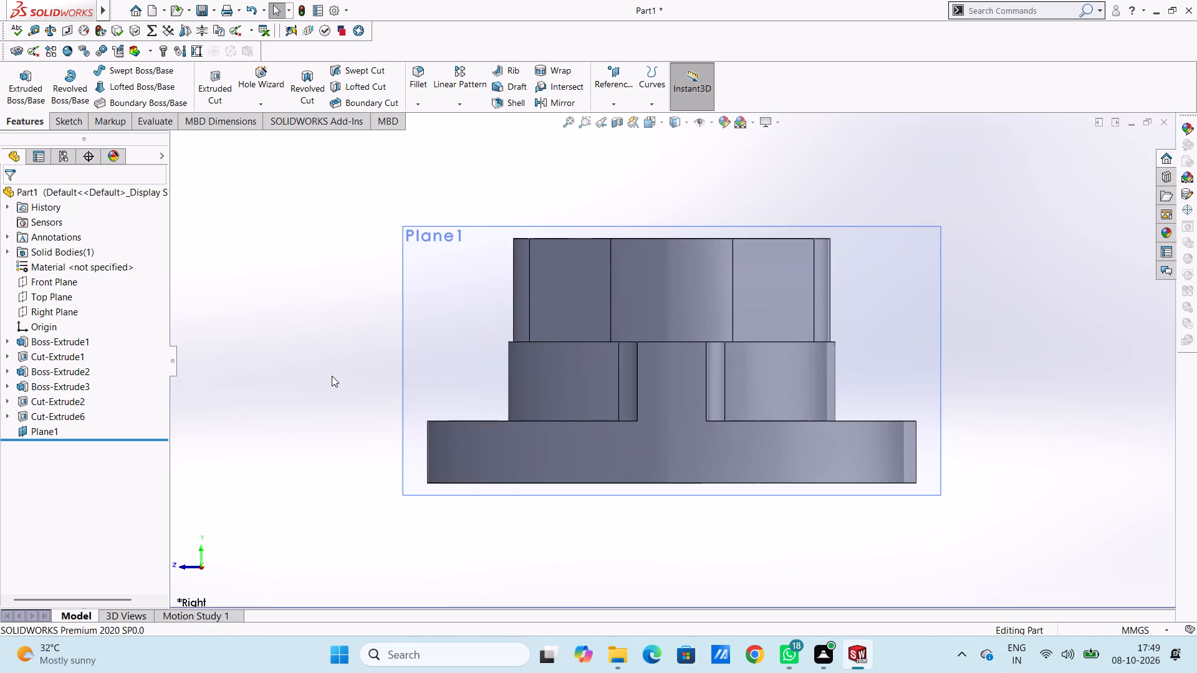
click(463, 340)
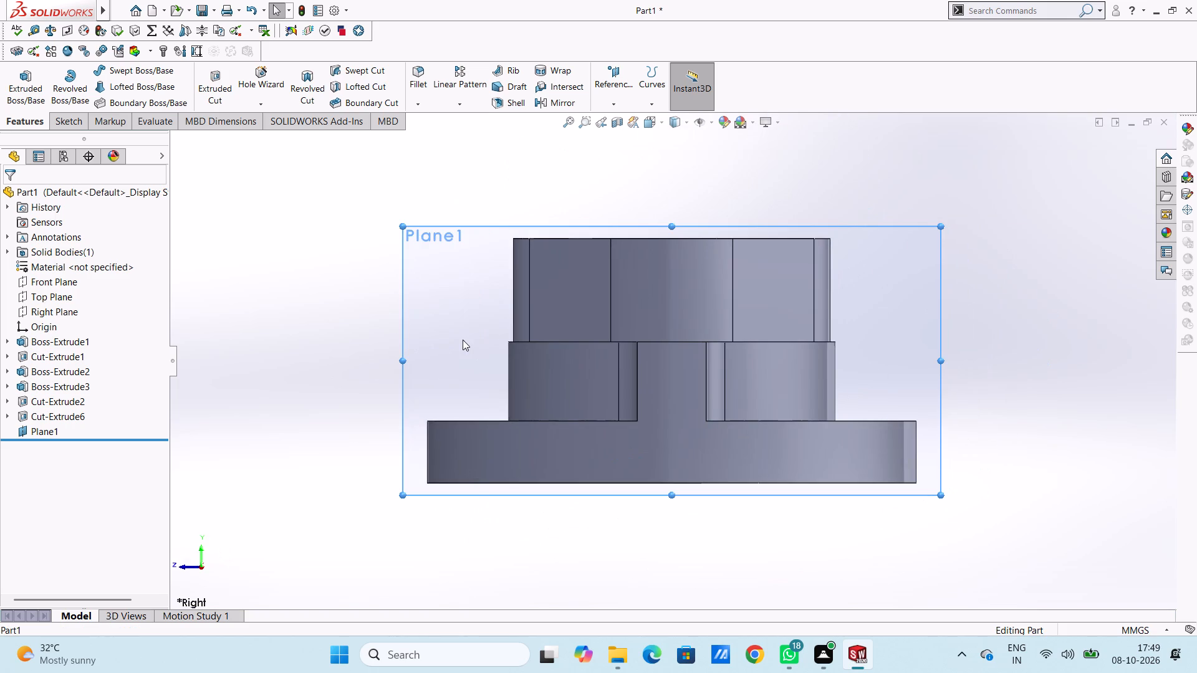
click(518, 306)
click(370, 339)
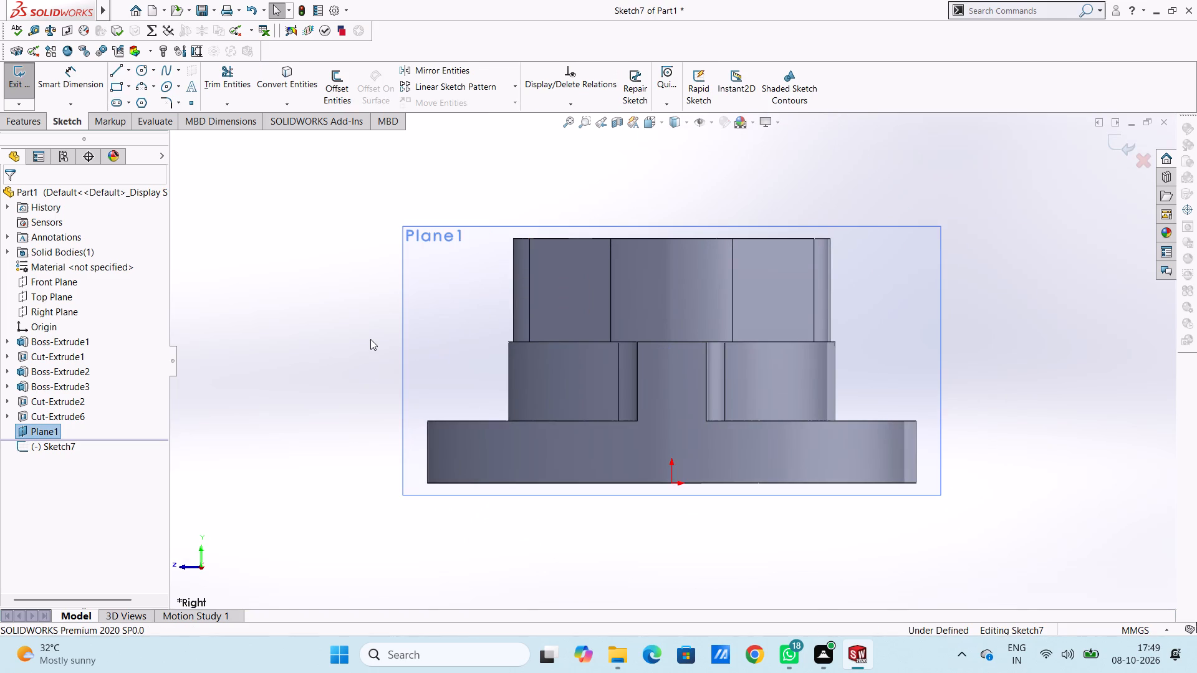
click(139, 70)
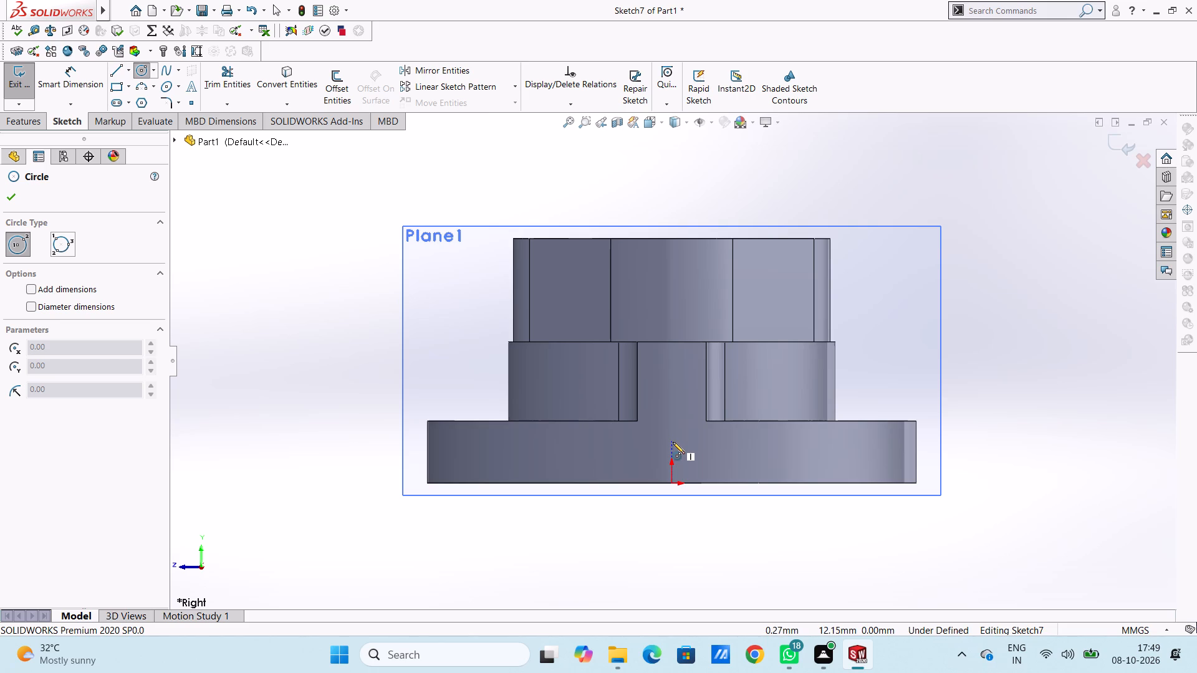
click(673, 442)
click(691, 457)
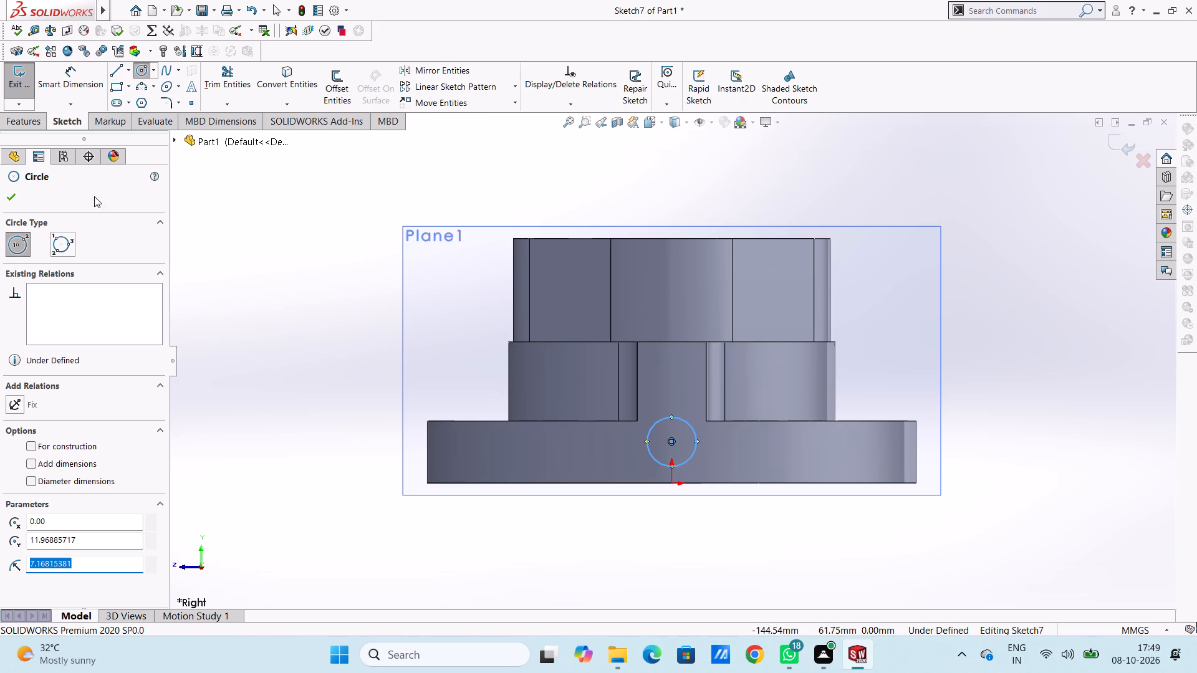
click(14, 193)
Dimension the circle on the offset plane with a diameter of 5 mm.
click(82, 74)
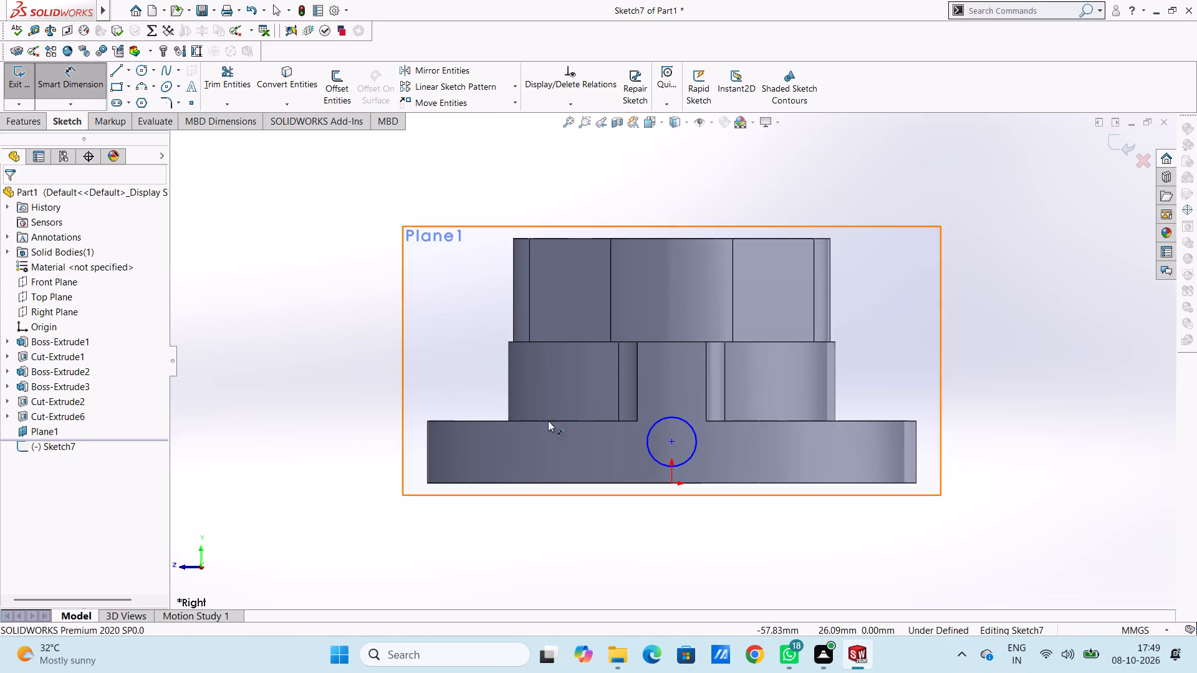
click(690, 457)
click(956, 551)
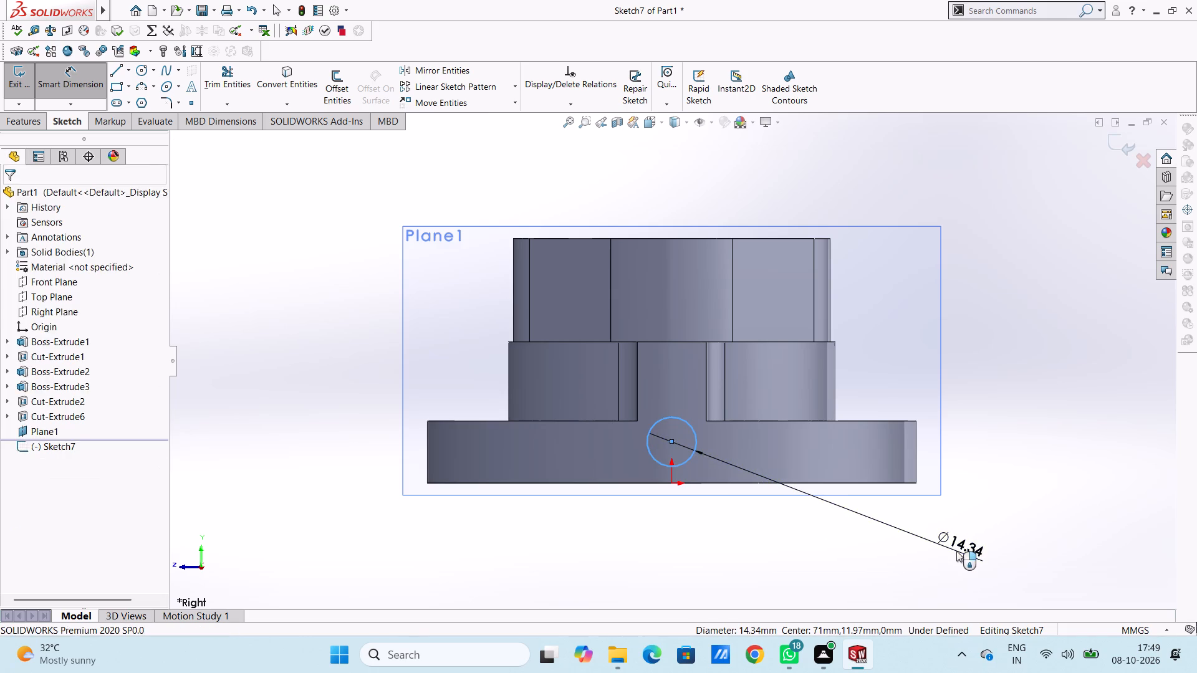
key(5)
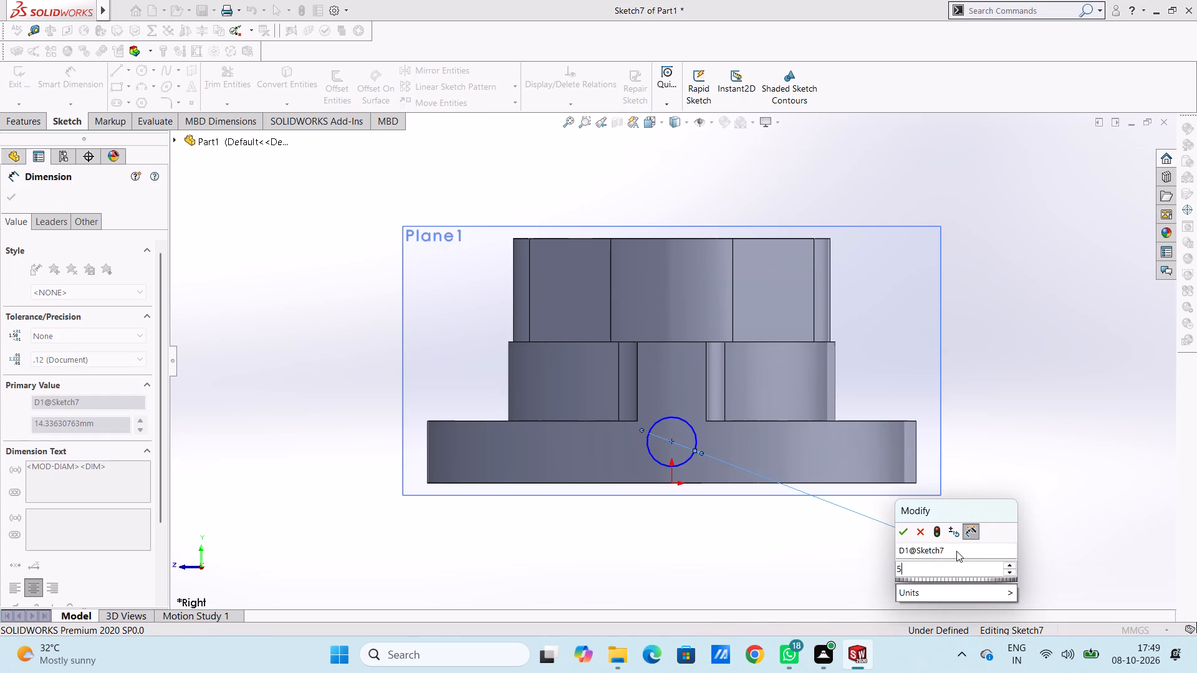
key(Return)
click(713, 548)
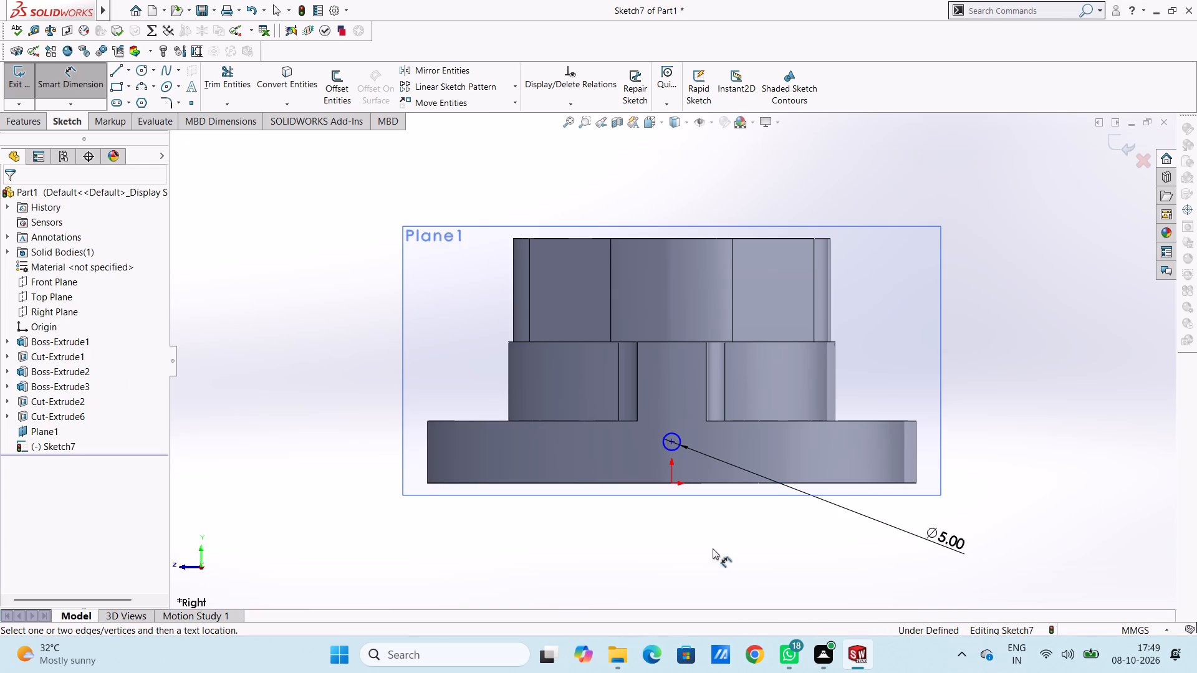
Dimension the circle's centre at a vertical distance of 0 mm from the base flange's upper edge.
scroll(713, 548, up, 2)
scroll(676, 444, down, 1)
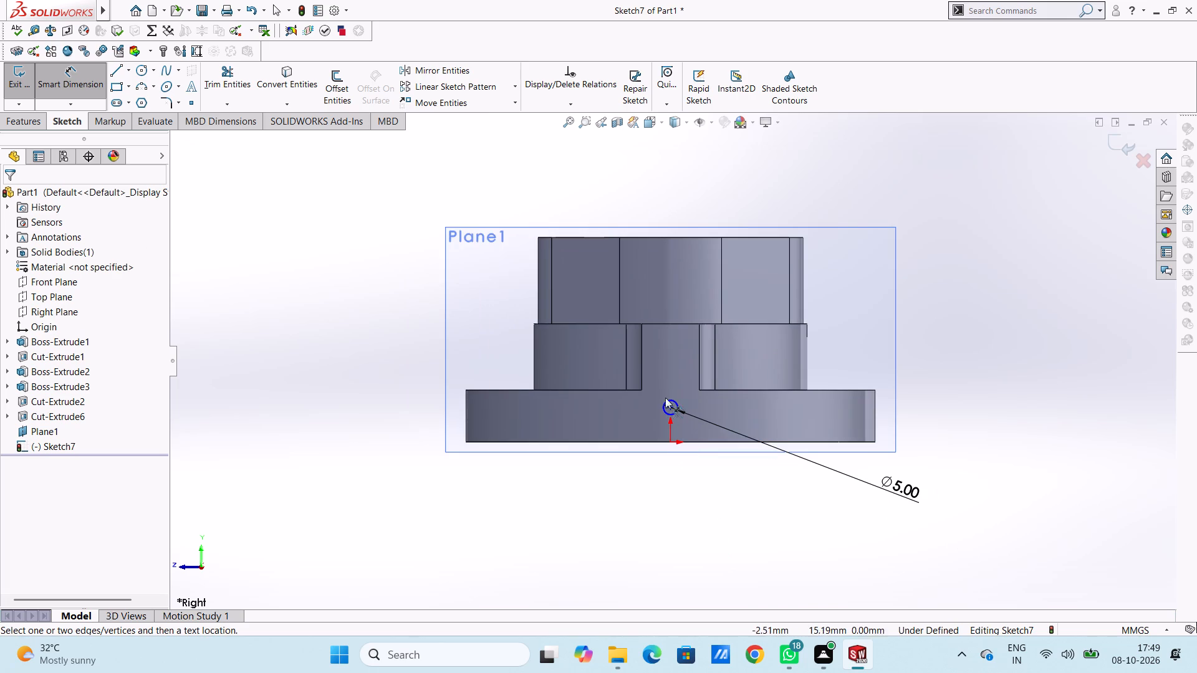
click(669, 407)
click(712, 391)
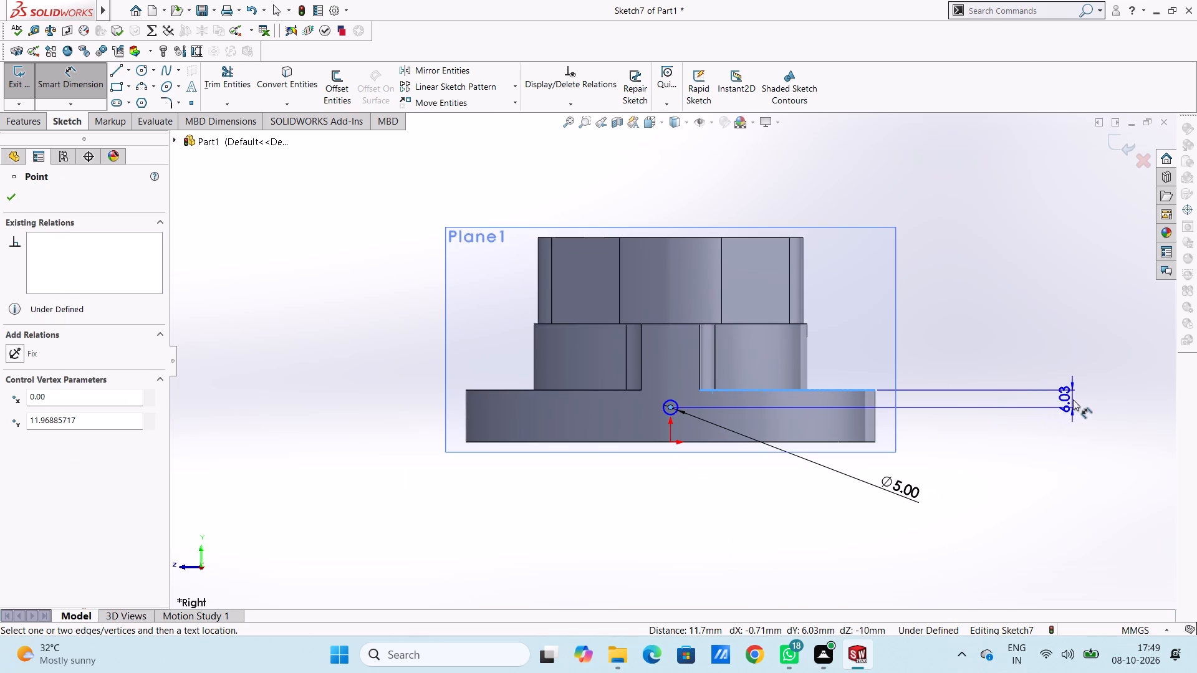
click(1073, 399)
key(0)
key(Return)
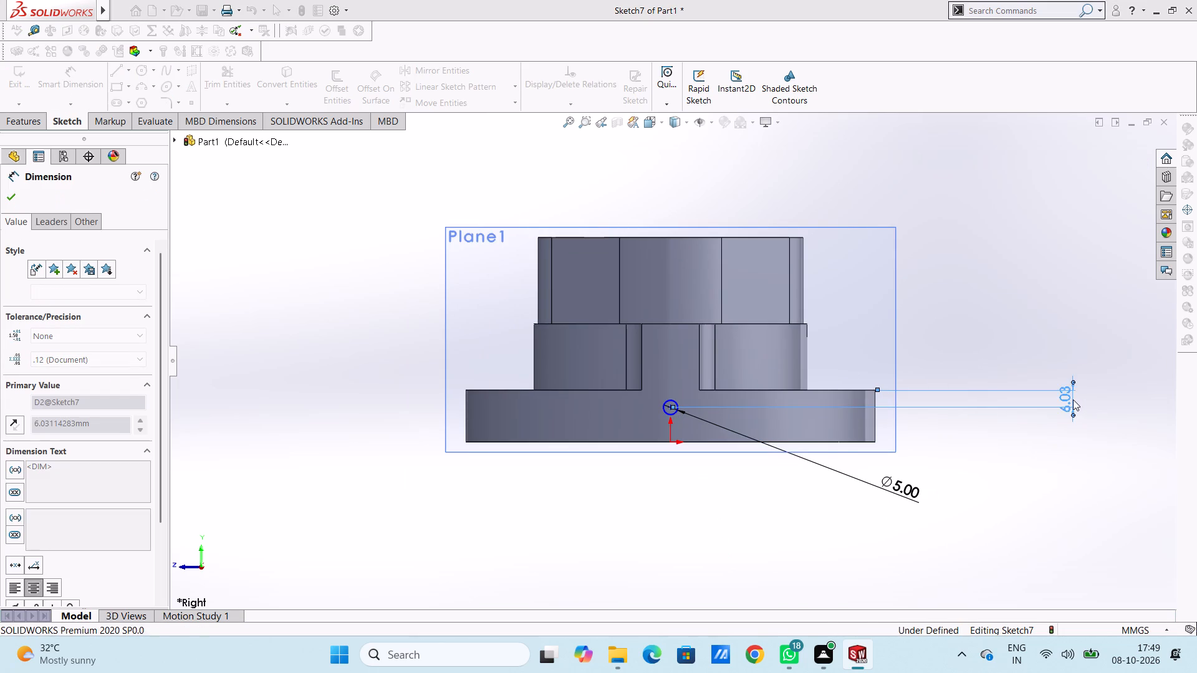
click(1046, 373)
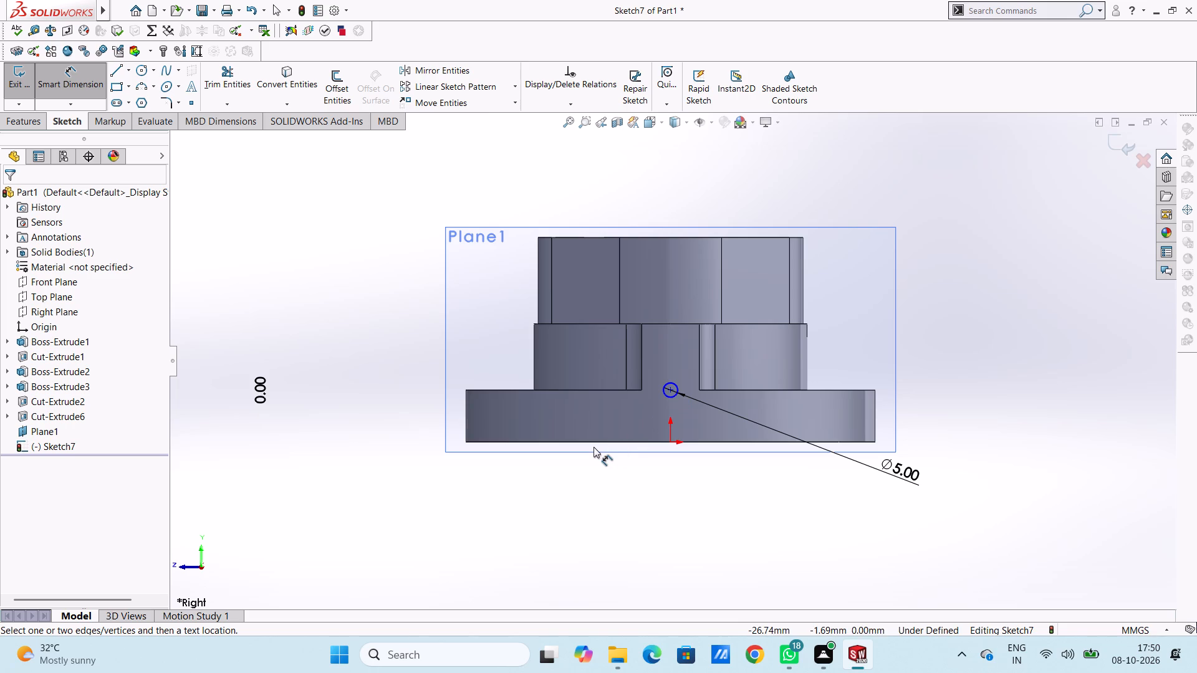
key(Escape)
key(Escape)
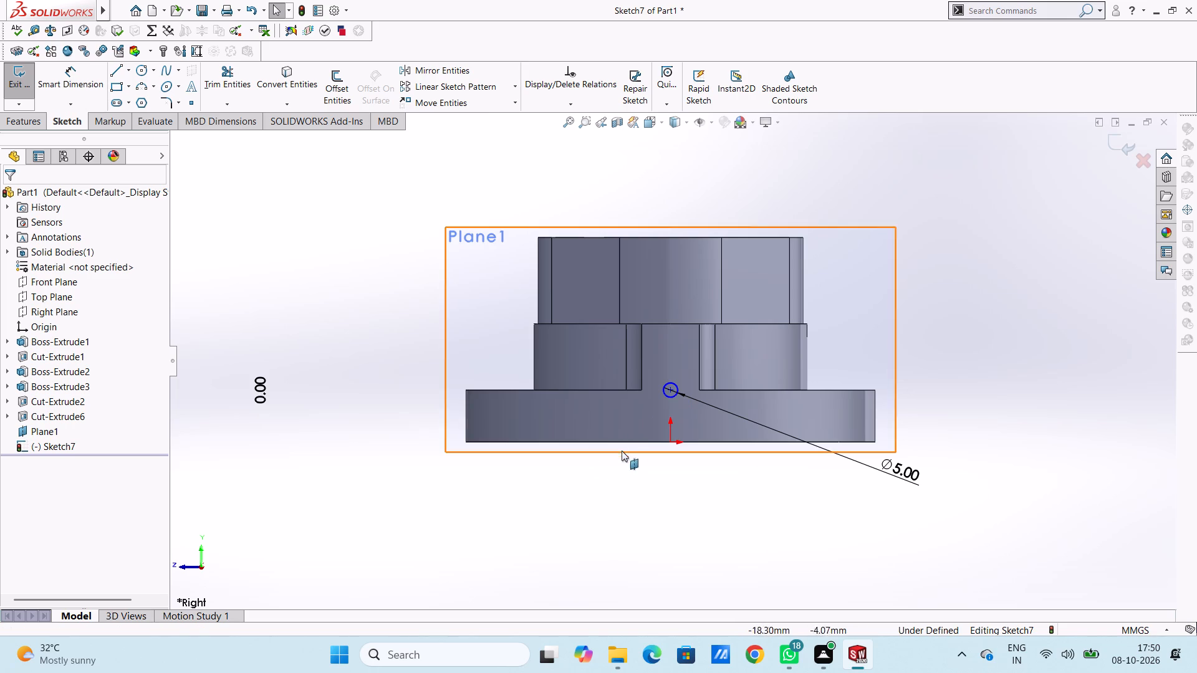
Add a Vertical relation between the centre of the 5 mm circle and the origin.
scroll(681, 386, up, 2)
scroll(670, 376, down, 7)
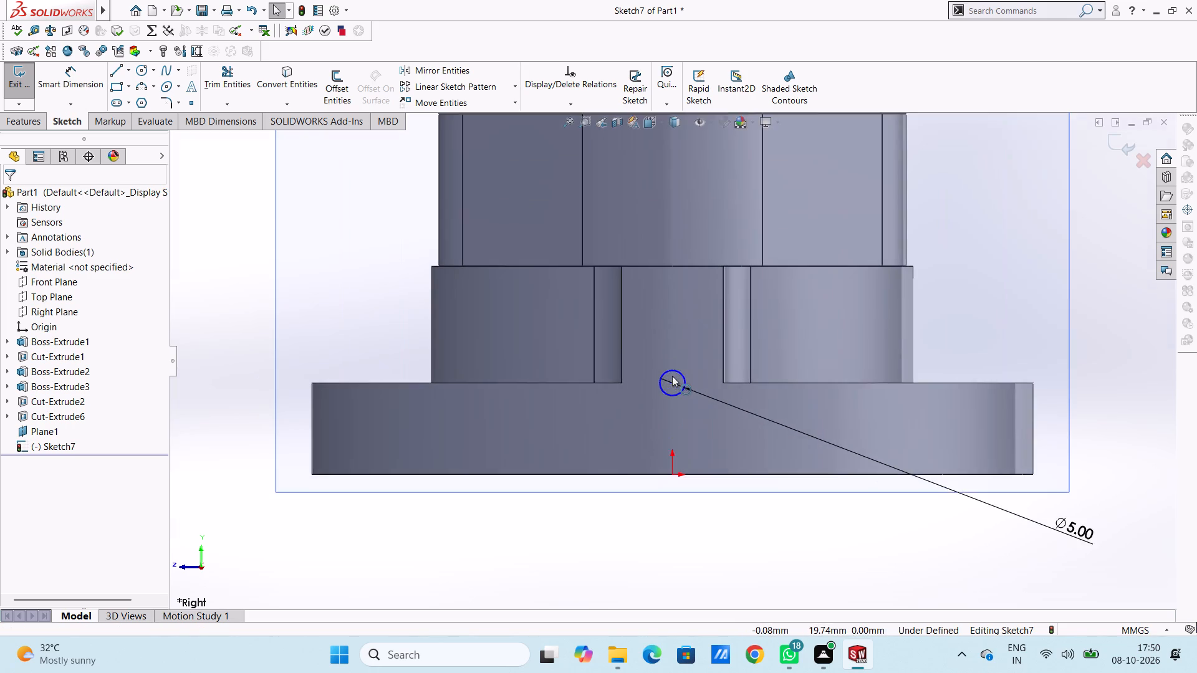
scroll(672, 376, down, 2)
click(673, 386)
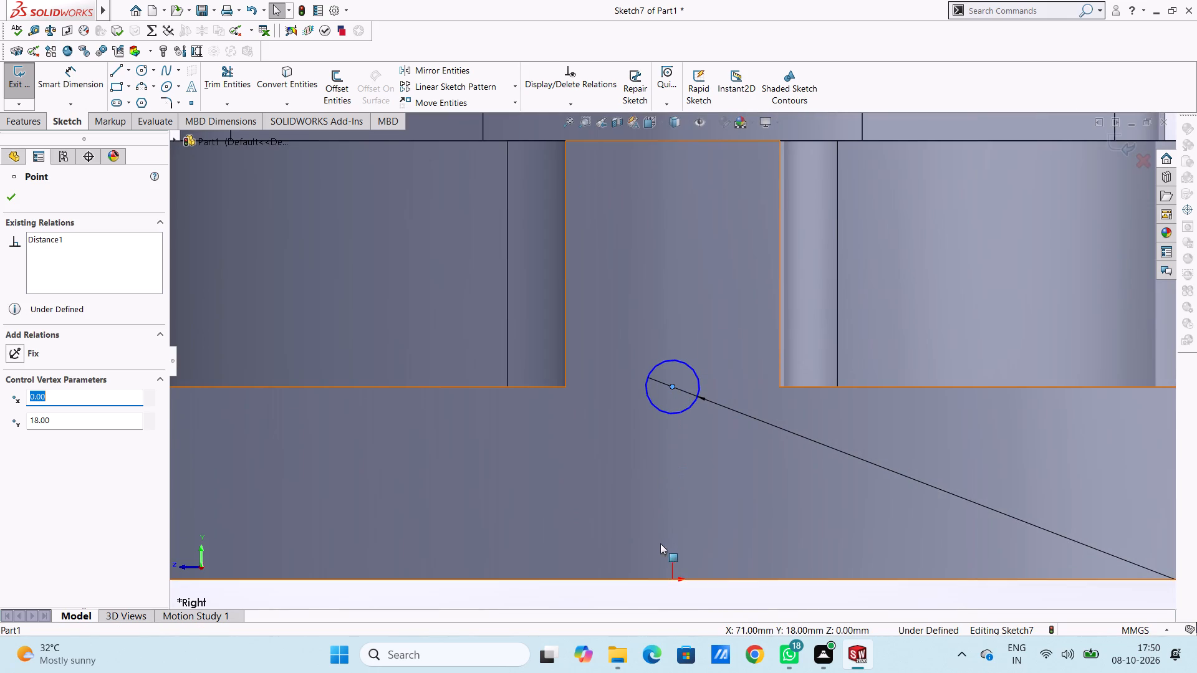
ctrl+click(670, 580)
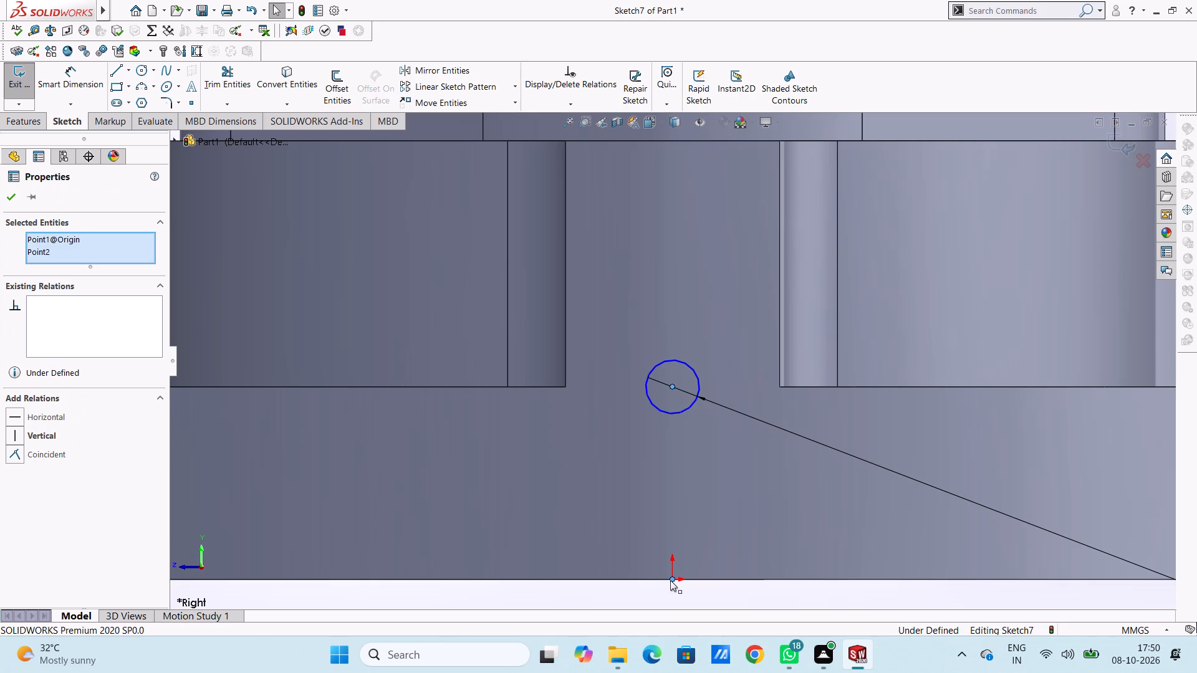
click(17, 436)
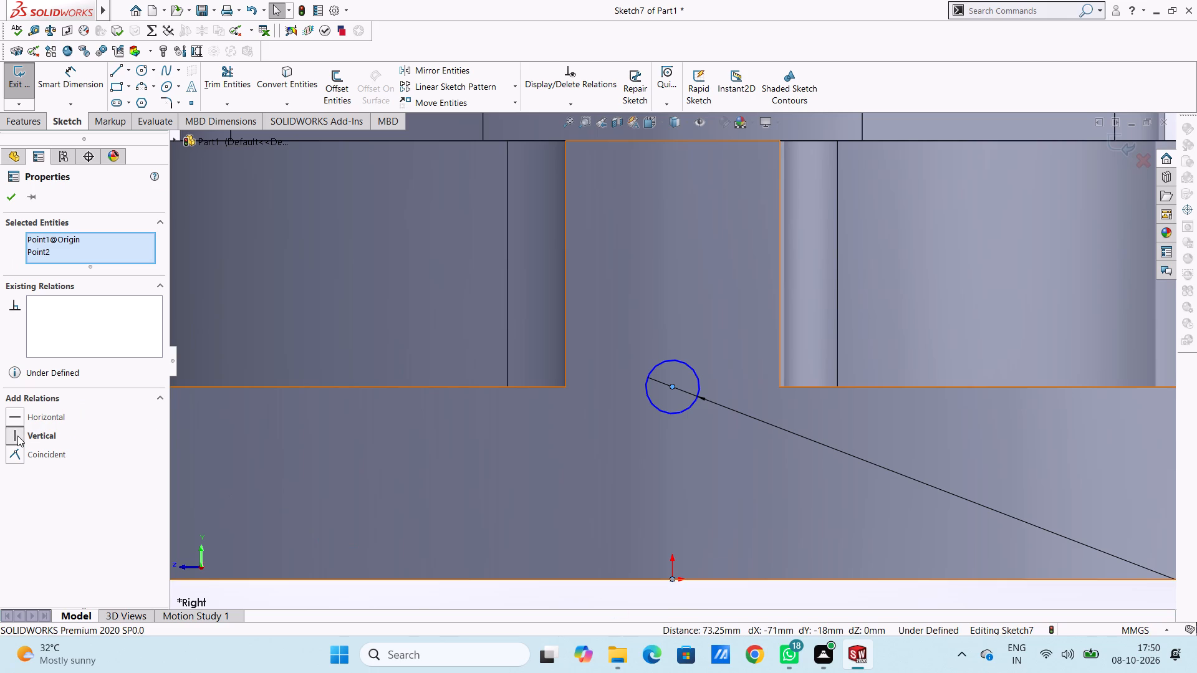
scroll(575, 492, up, 6)
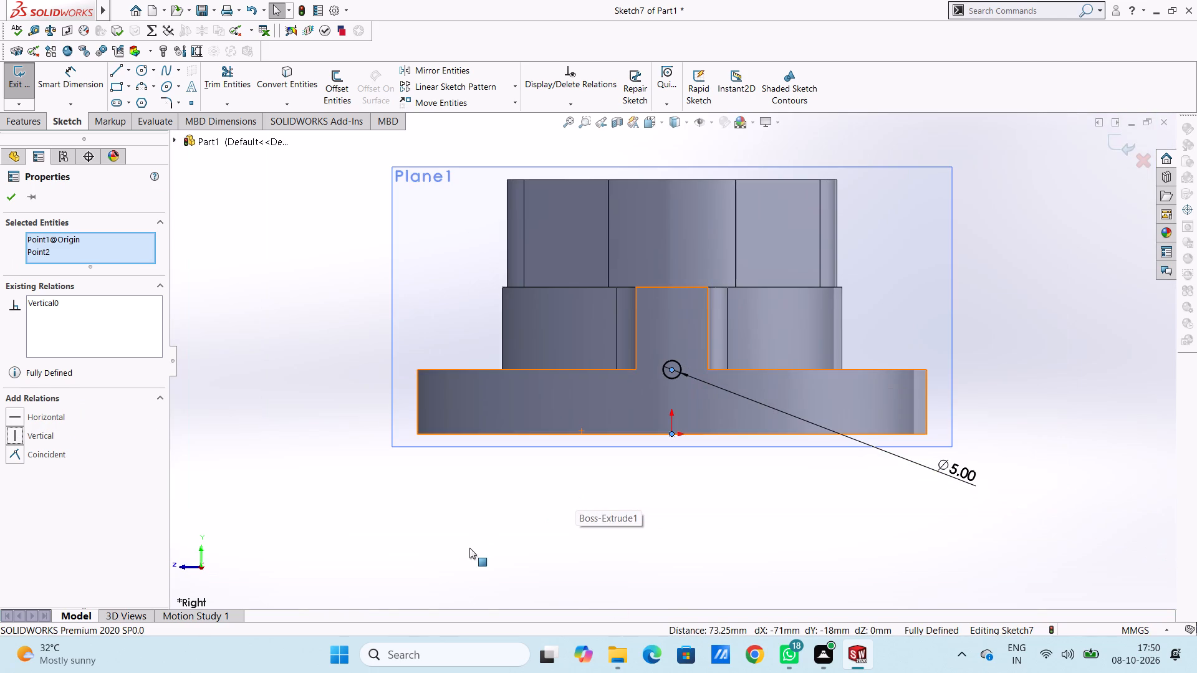
click(469, 548)
Cut-extrude the 5 mm circle from the offset plane through the part with a Blind depth of 200 mm.
middle_drag(473, 529, 555, 569)
scroll(555, 569, up, 1)
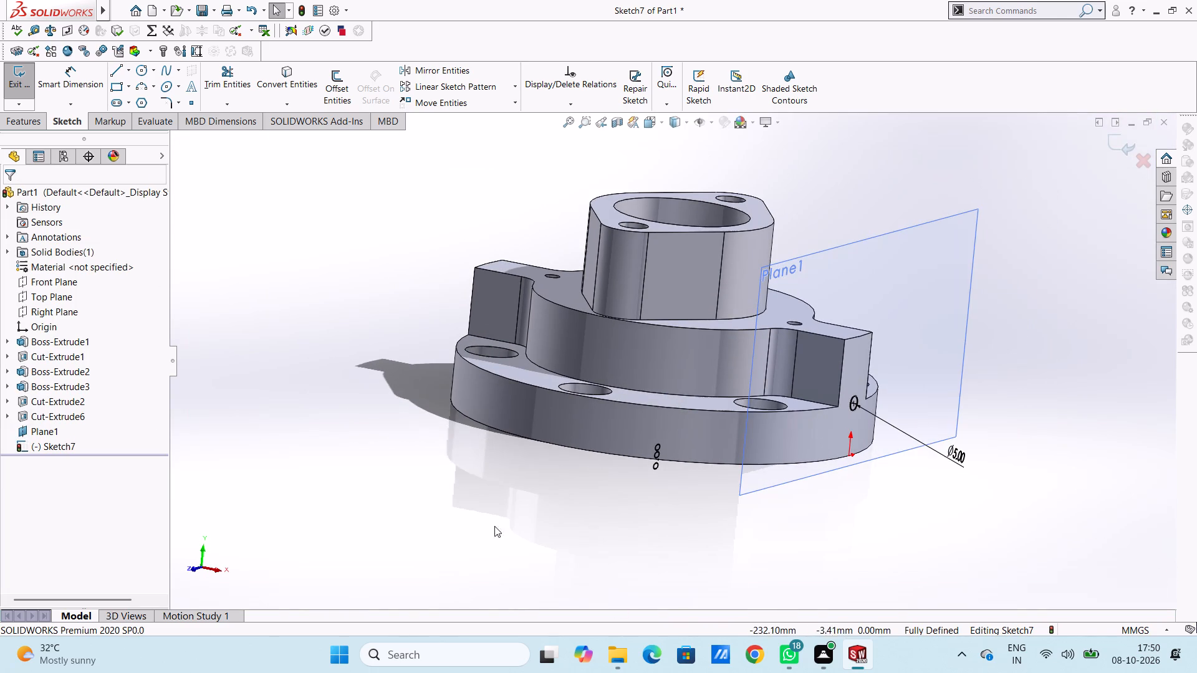
click(19, 122)
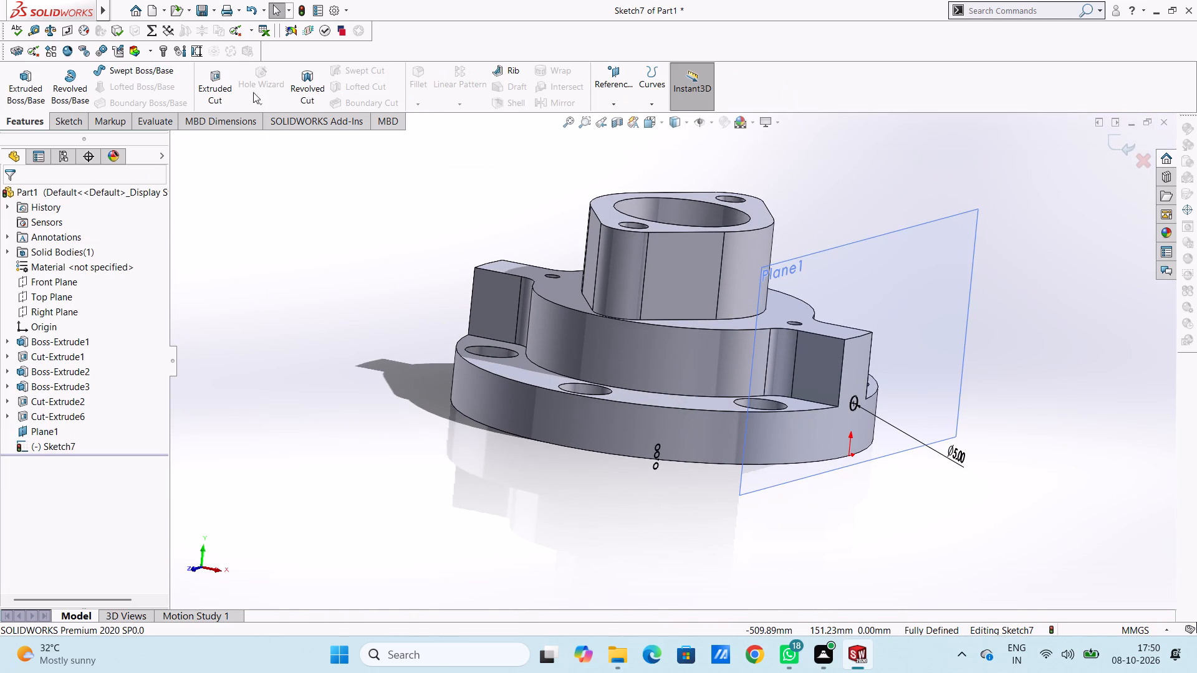
drag(220, 79, 221, 87)
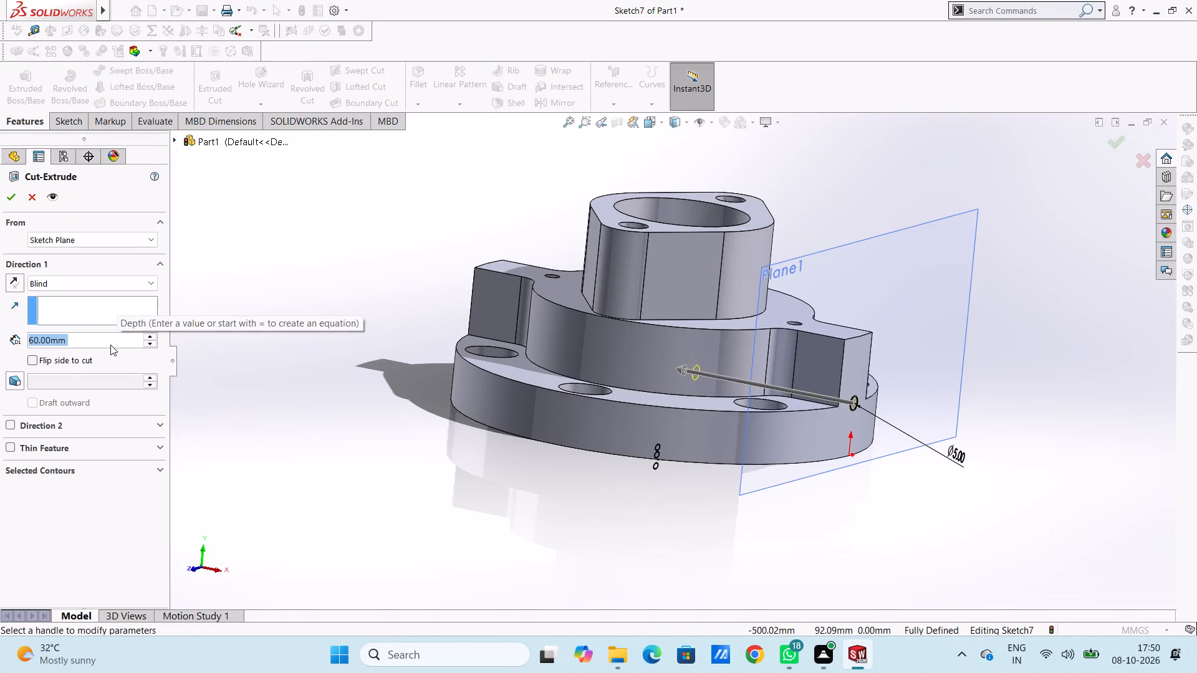
text(200)
key(Return)
click(6, 200)
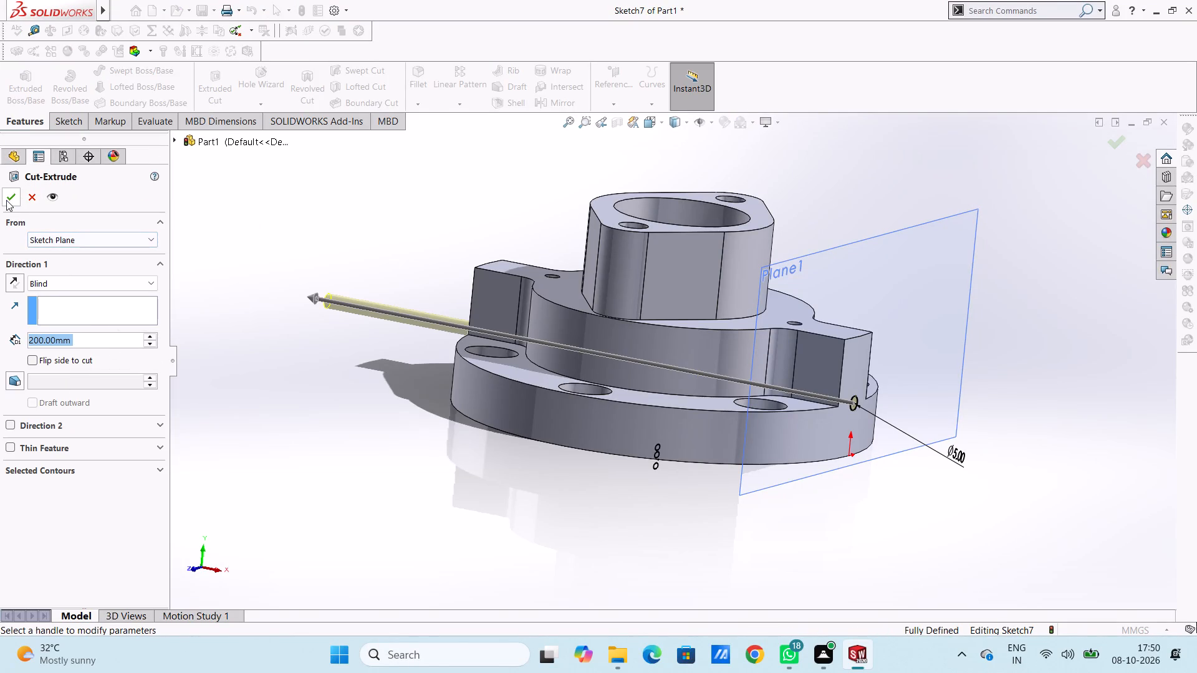
click(231, 348)
On the 71 mm offset plane, sketch a circle of about 5 mm radius concentric with the 5 mm side hole.
middle_drag(238, 348, 357, 434)
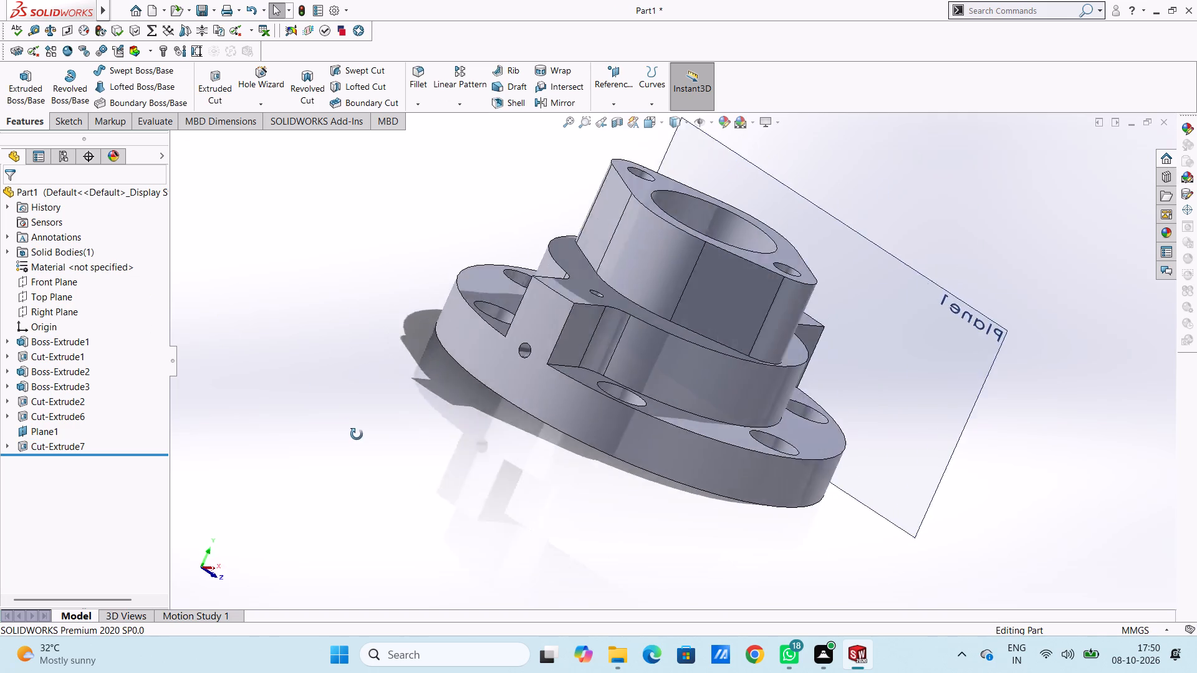
middle_drag(357, 434, 245, 405)
middle_drag(360, 469, 287, 446)
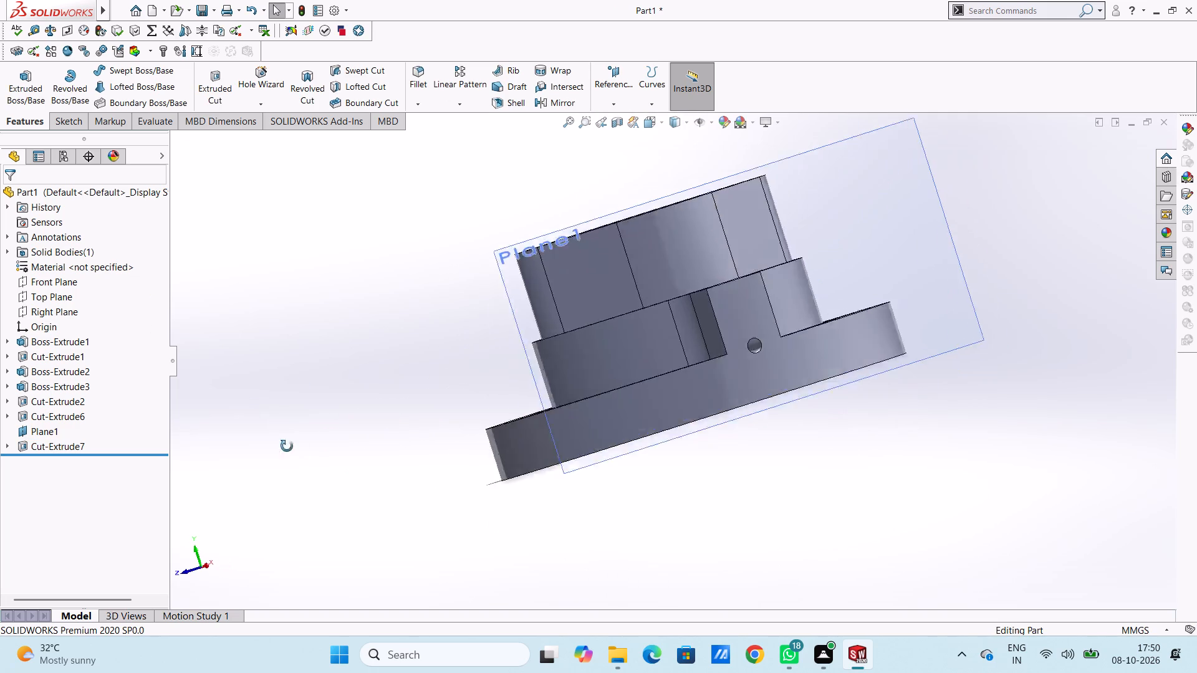
middle_drag(287, 446, 321, 479)
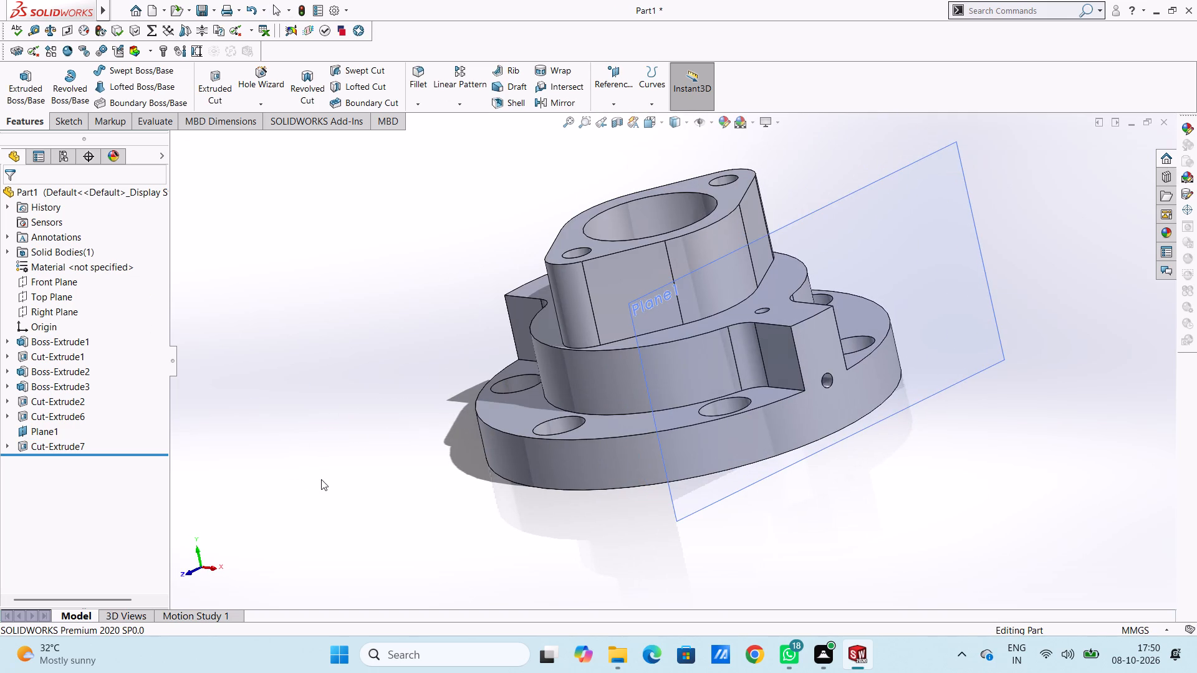
key(ctrl+4)
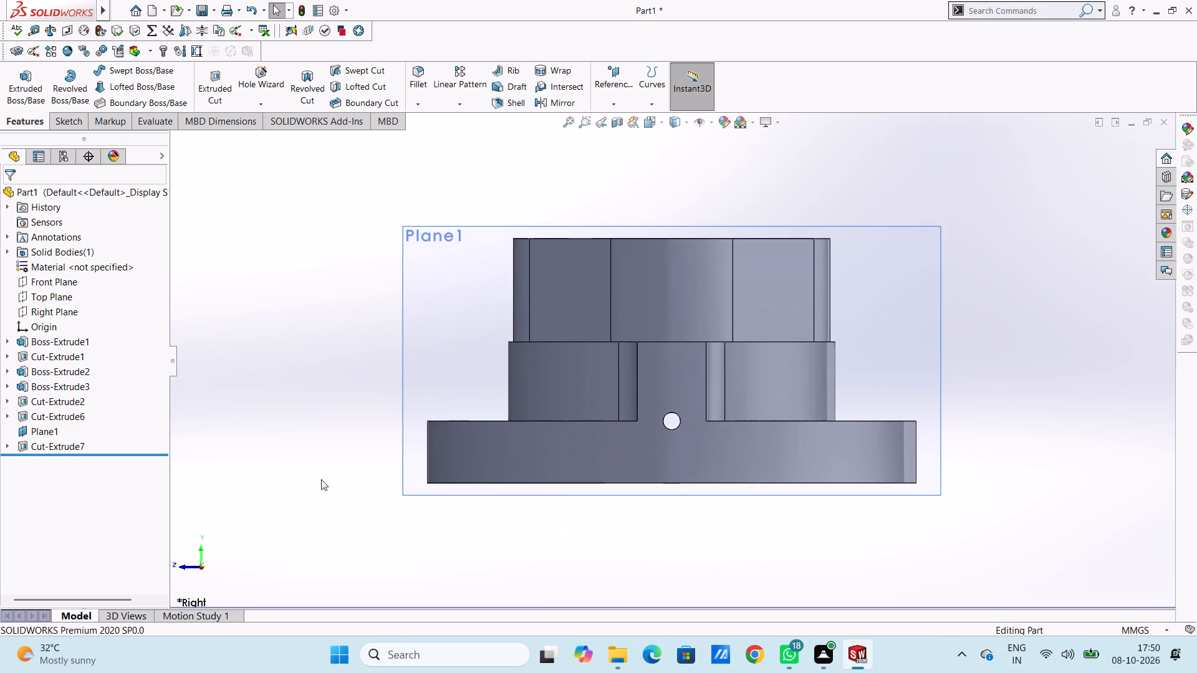
click(459, 355)
click(516, 324)
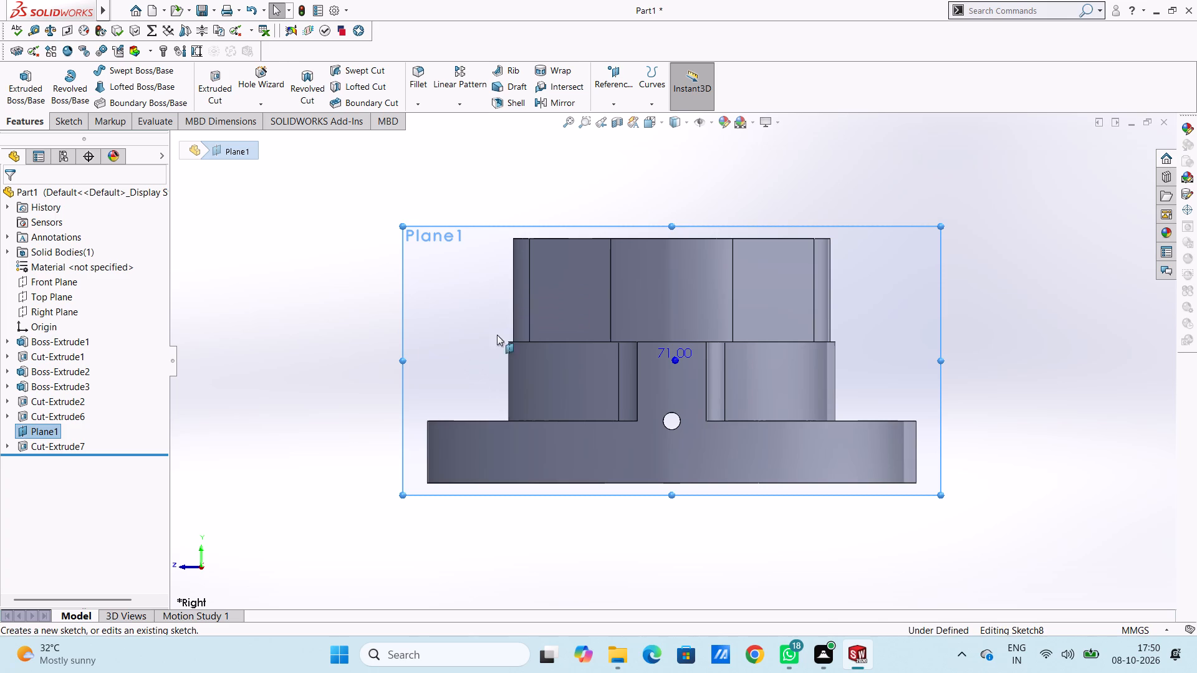
click(349, 346)
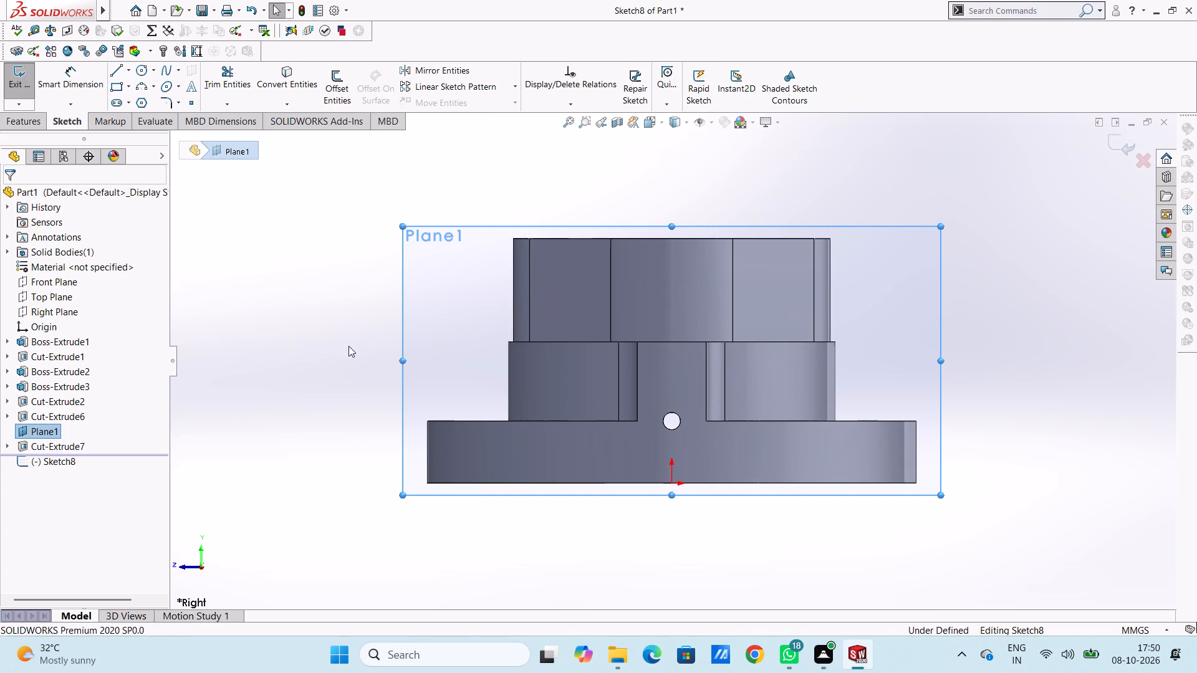
click(143, 69)
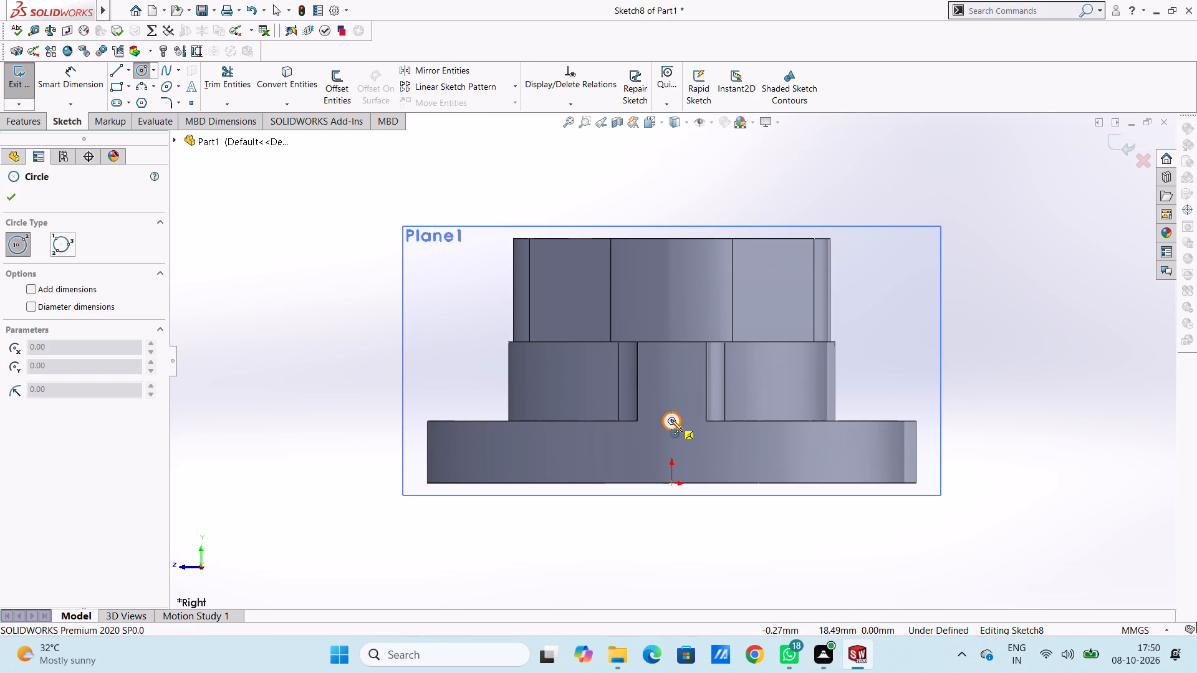
click(671, 419)
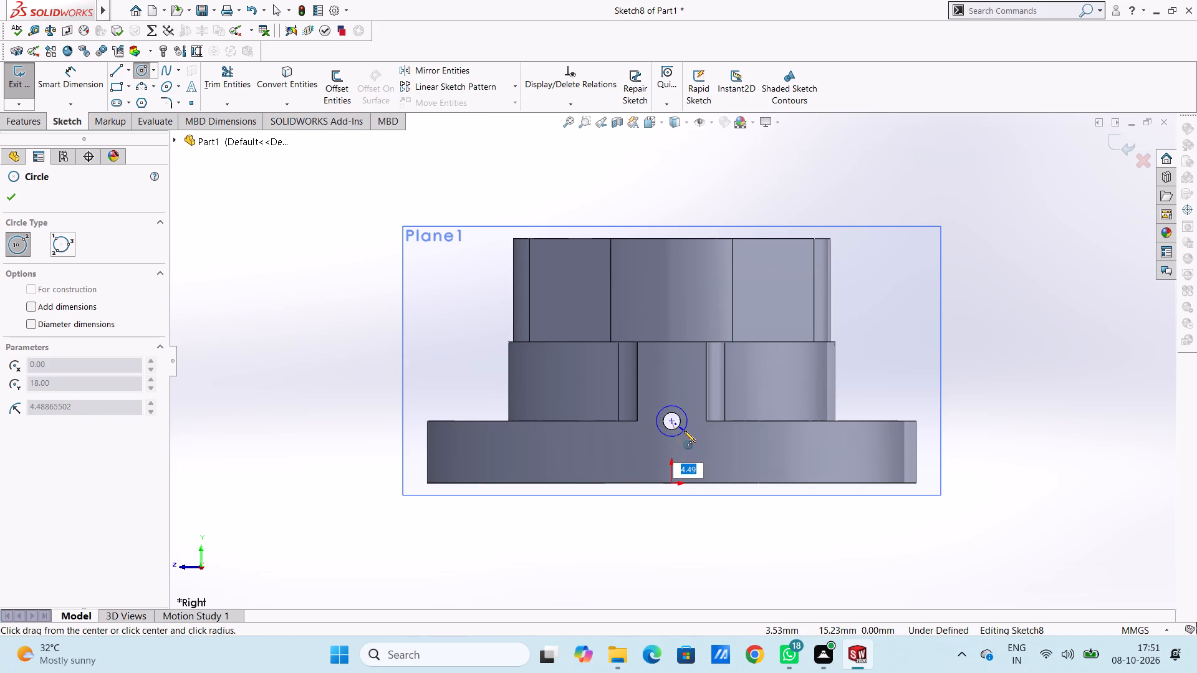
click(685, 432)
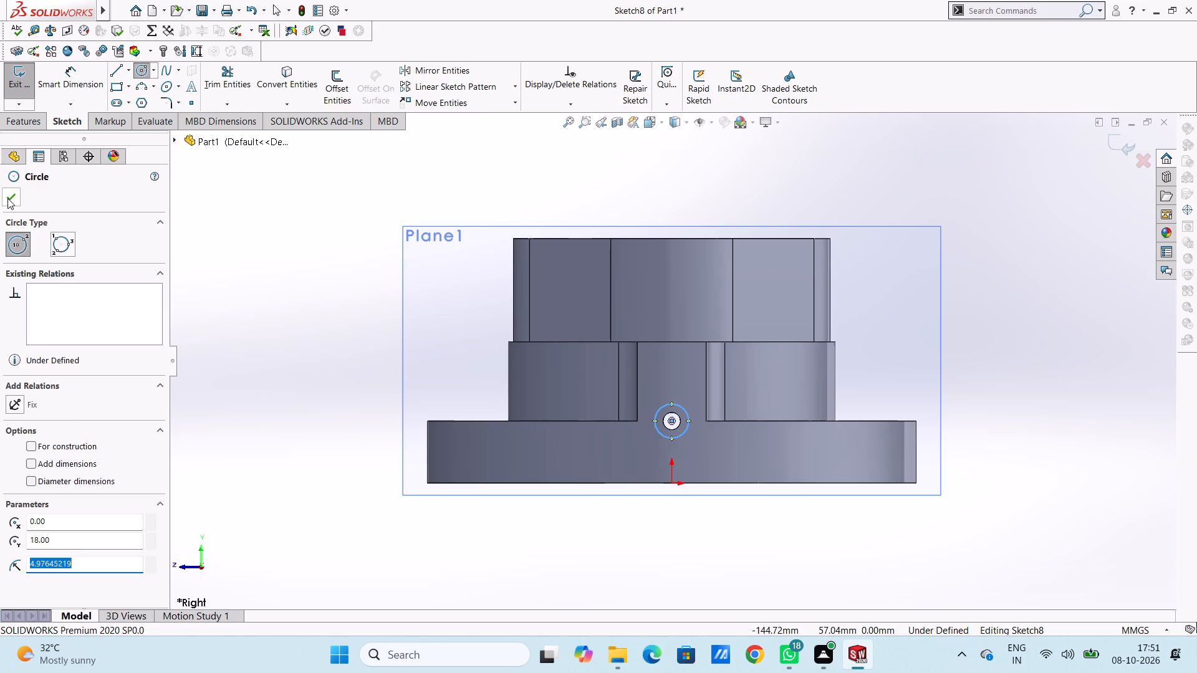
click(10, 199)
Dimension the new concentric circle with a diameter of 12 mm.
click(91, 78)
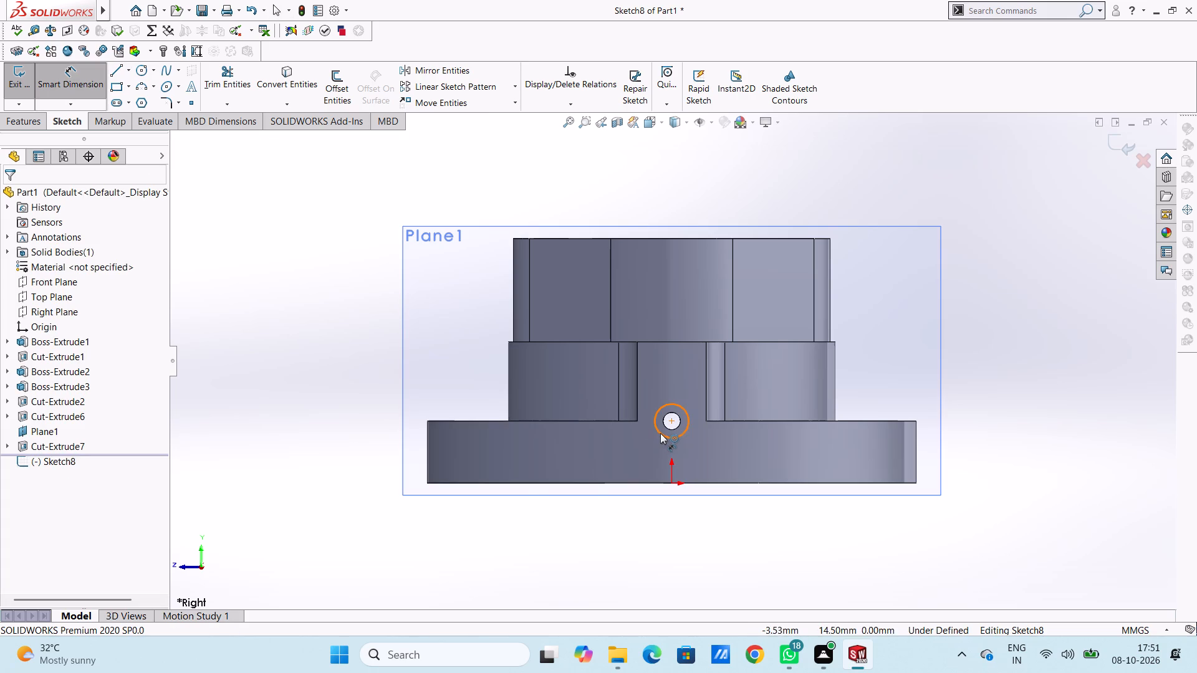
click(661, 432)
click(430, 533)
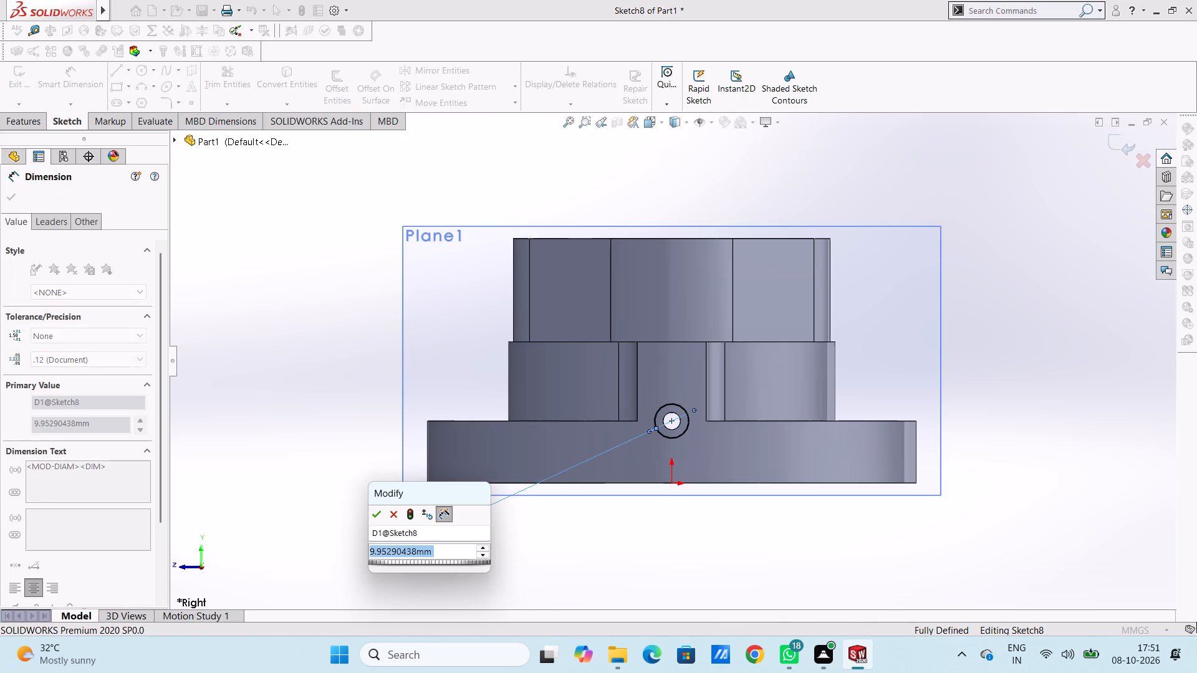
text(12)
key(Return)
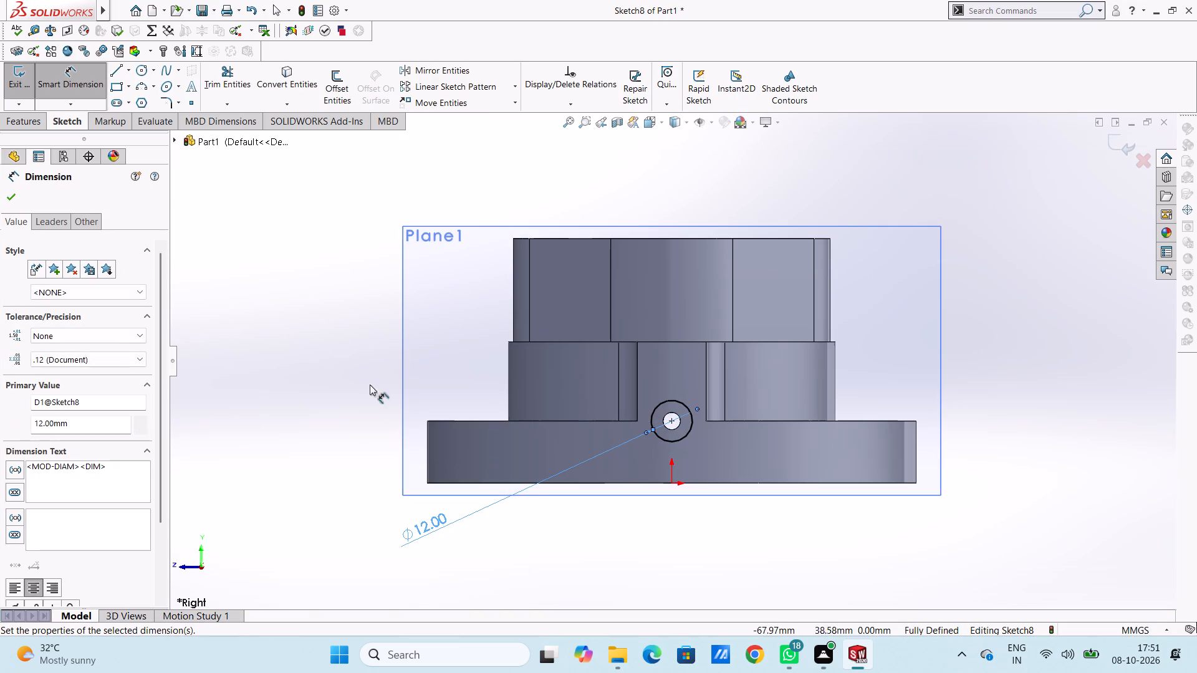
click(277, 413)
Cut-extrude the 12 mm circle into the side arm and flange with a Blind depth of 25 mm.
middle_drag(292, 351, 367, 437)
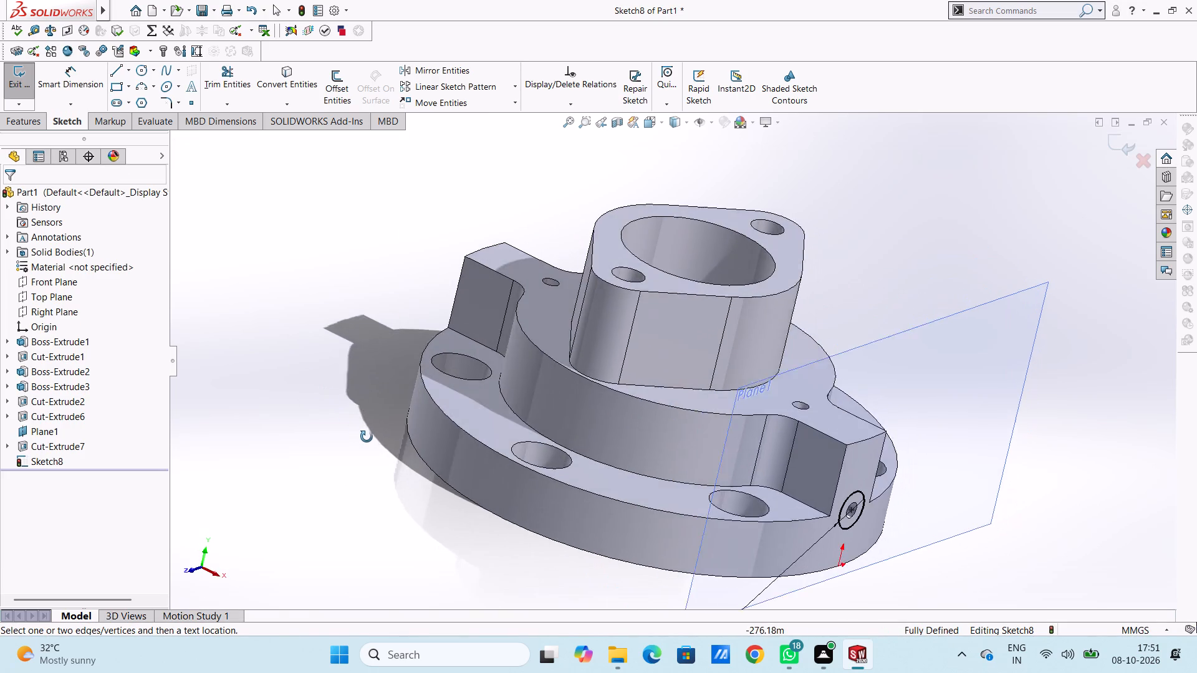
middle_drag(367, 437, 372, 448)
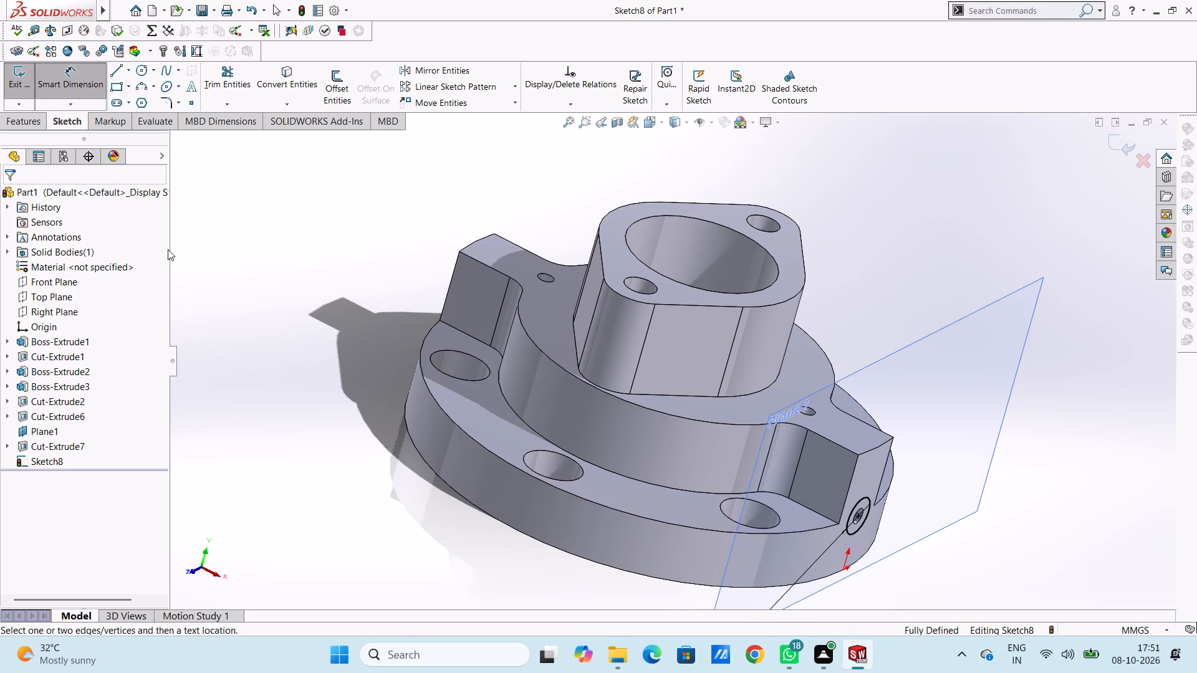
drag(66, 82, 68, 89)
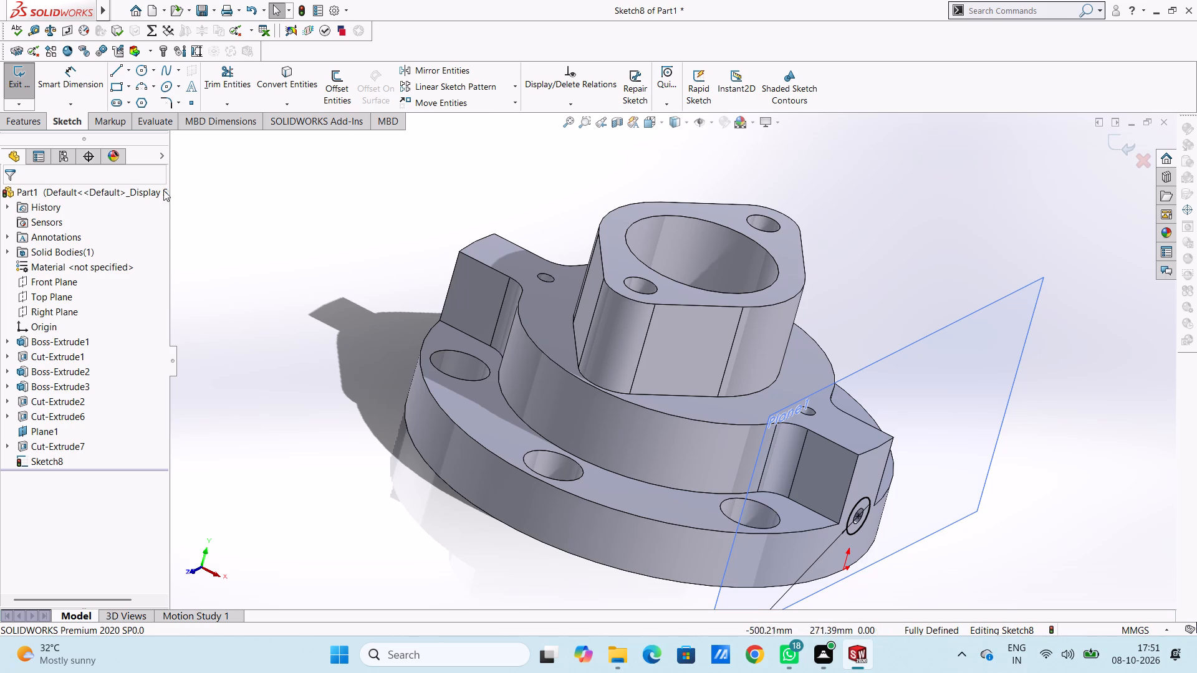
click(29, 122)
click(216, 83)
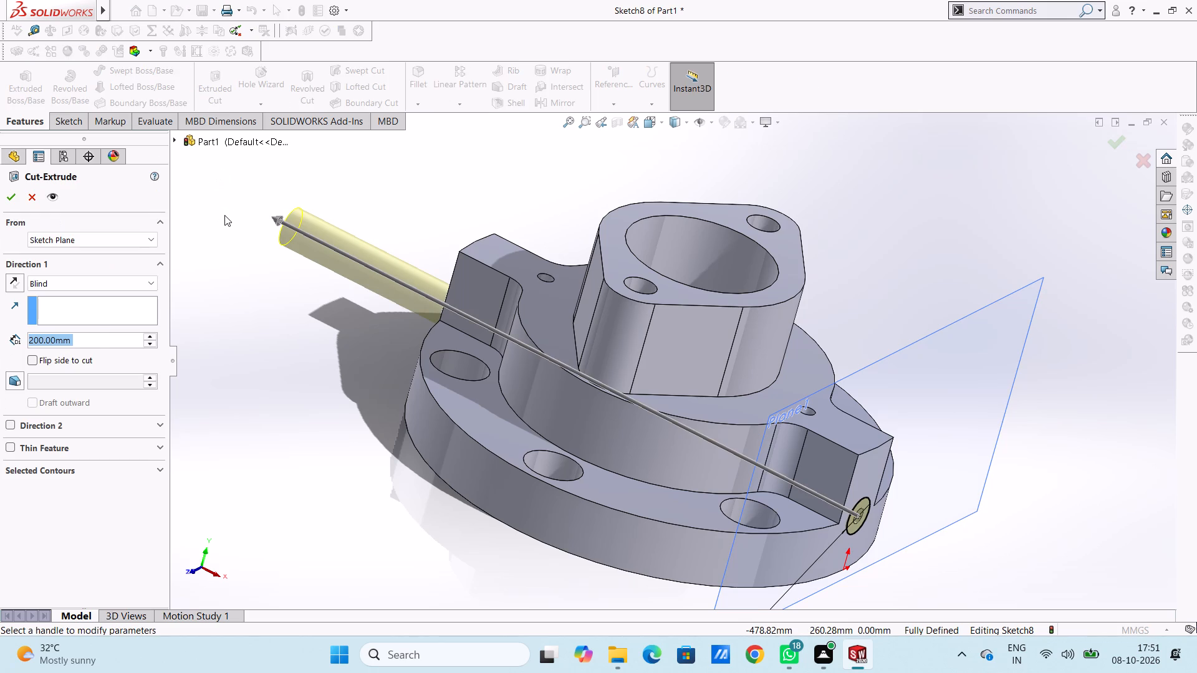
text(25)
key(Return)
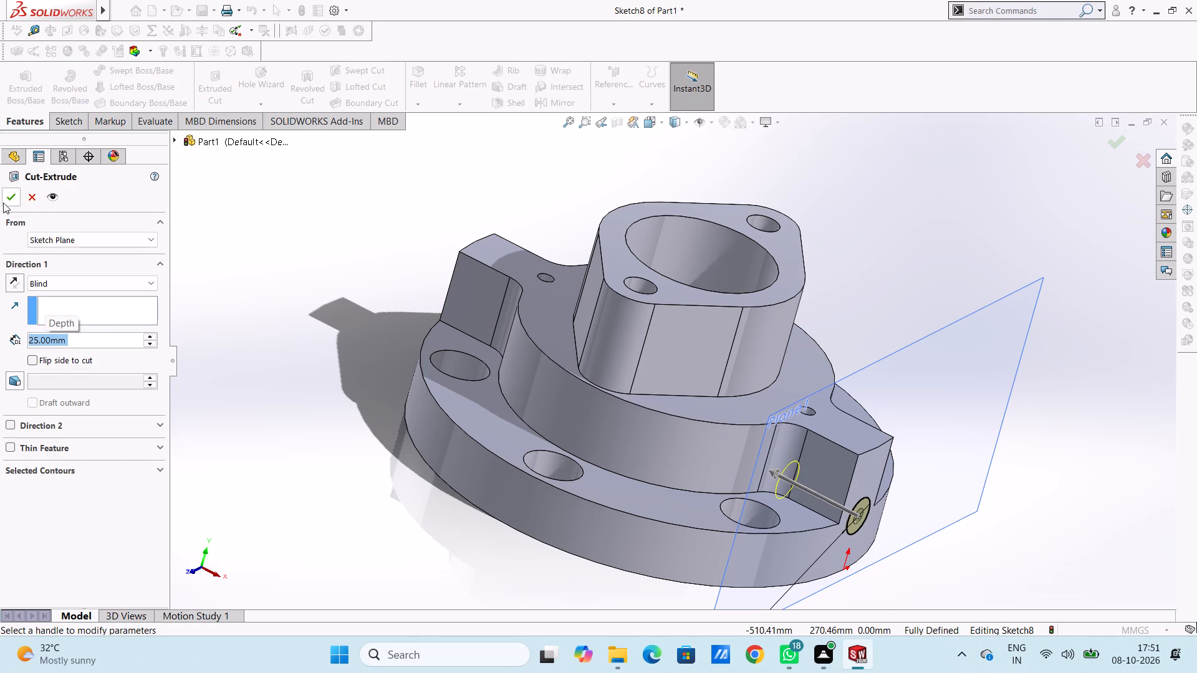
click(7, 194)
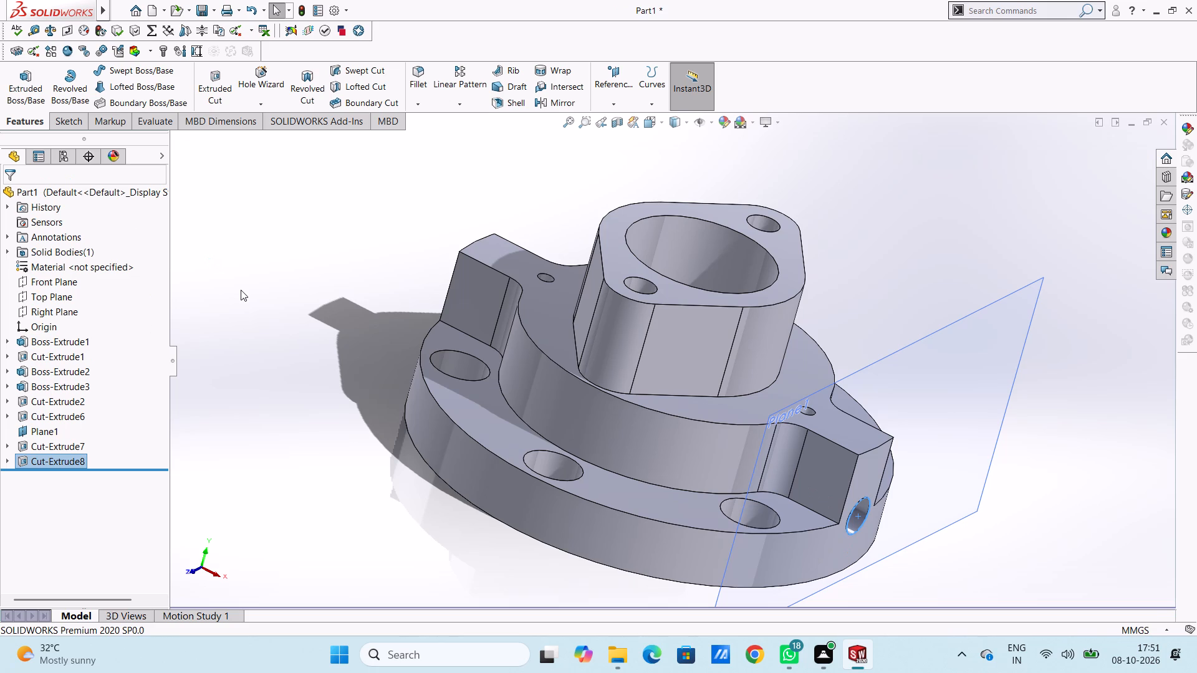
click(273, 302)
Examine the stepped side hole in the arm and base flange from several viewing angles.
middle_drag(278, 303, 204, 226)
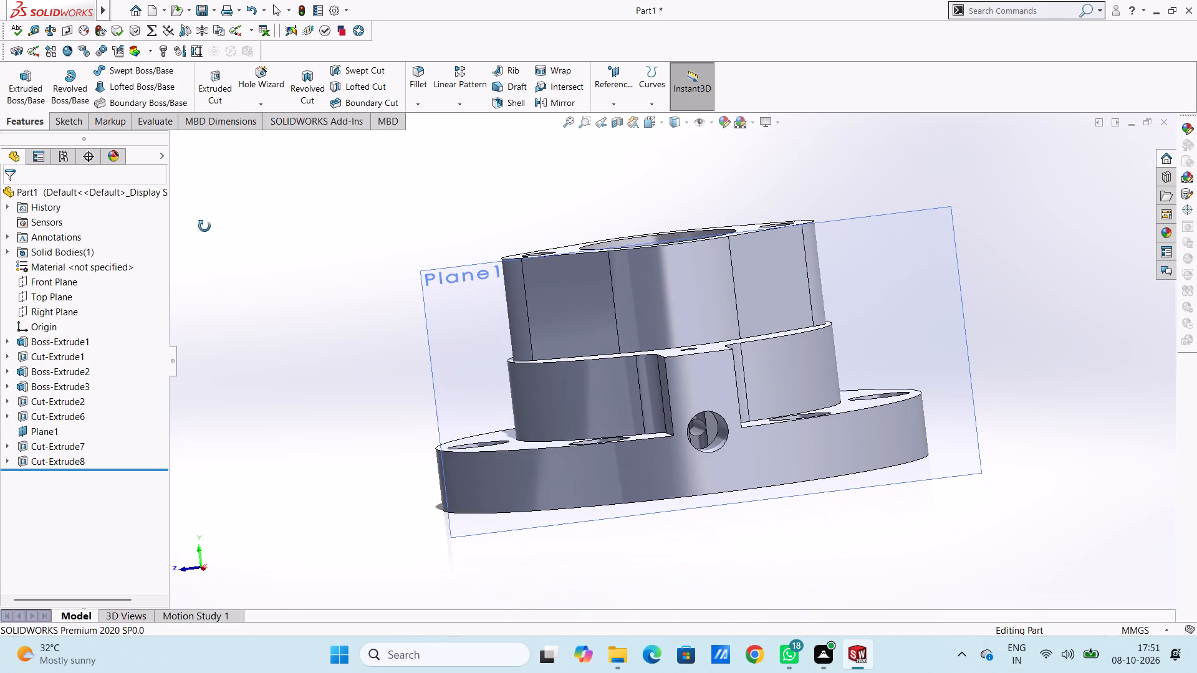
middle_drag(204, 226, 198, 212)
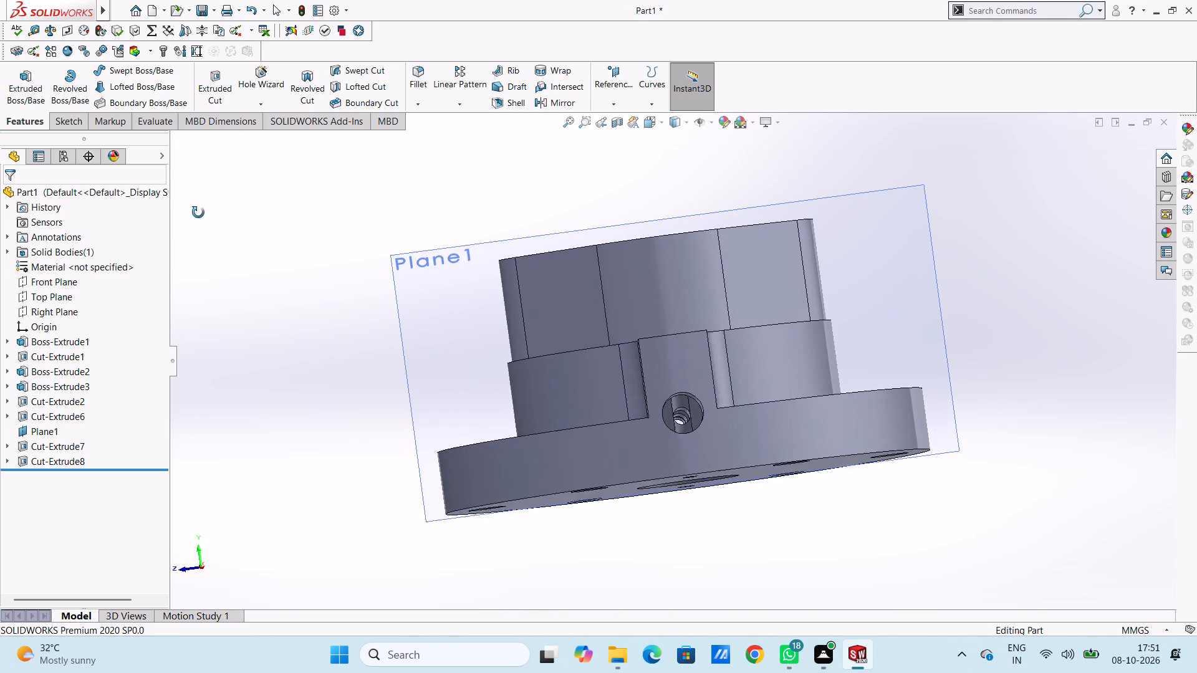
middle_drag(198, 212, 195, 244)
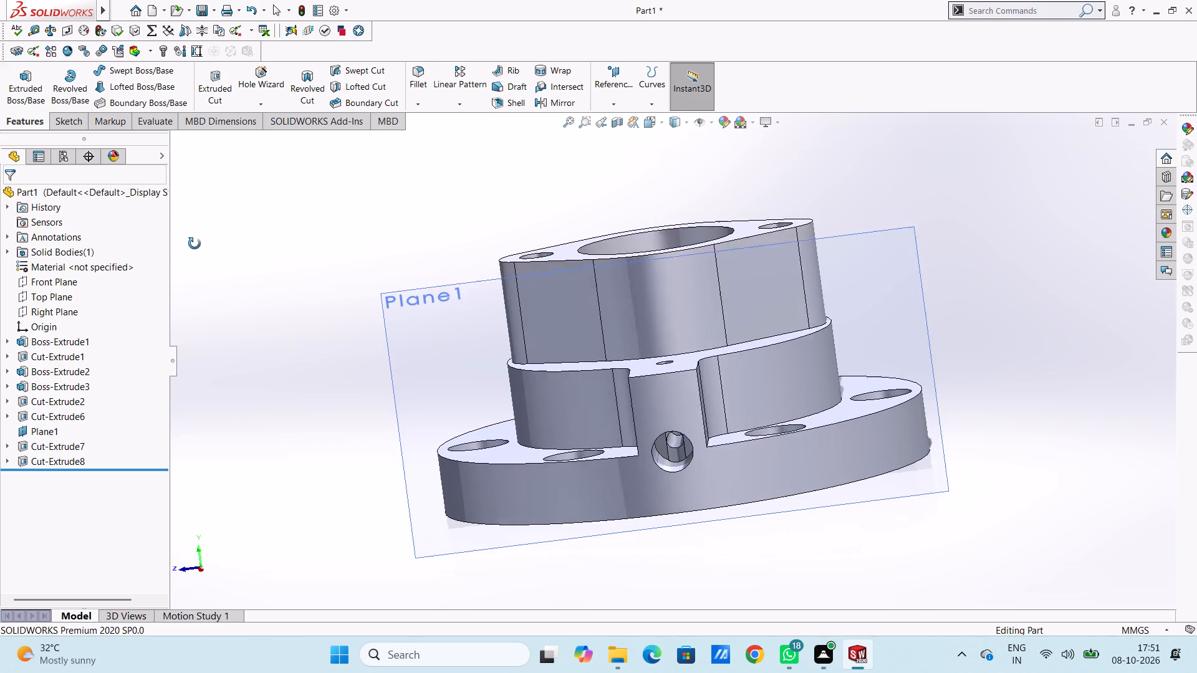
middle_drag(195, 244, 208, 215)
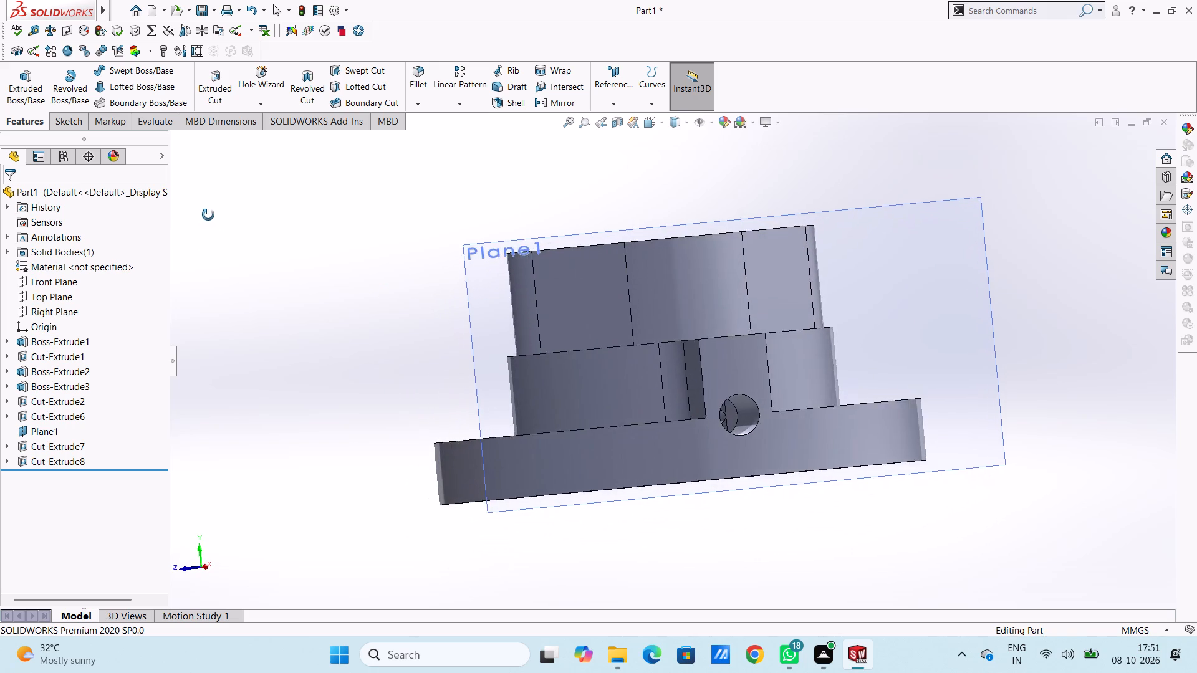
middle_drag(208, 215, 190, 239)
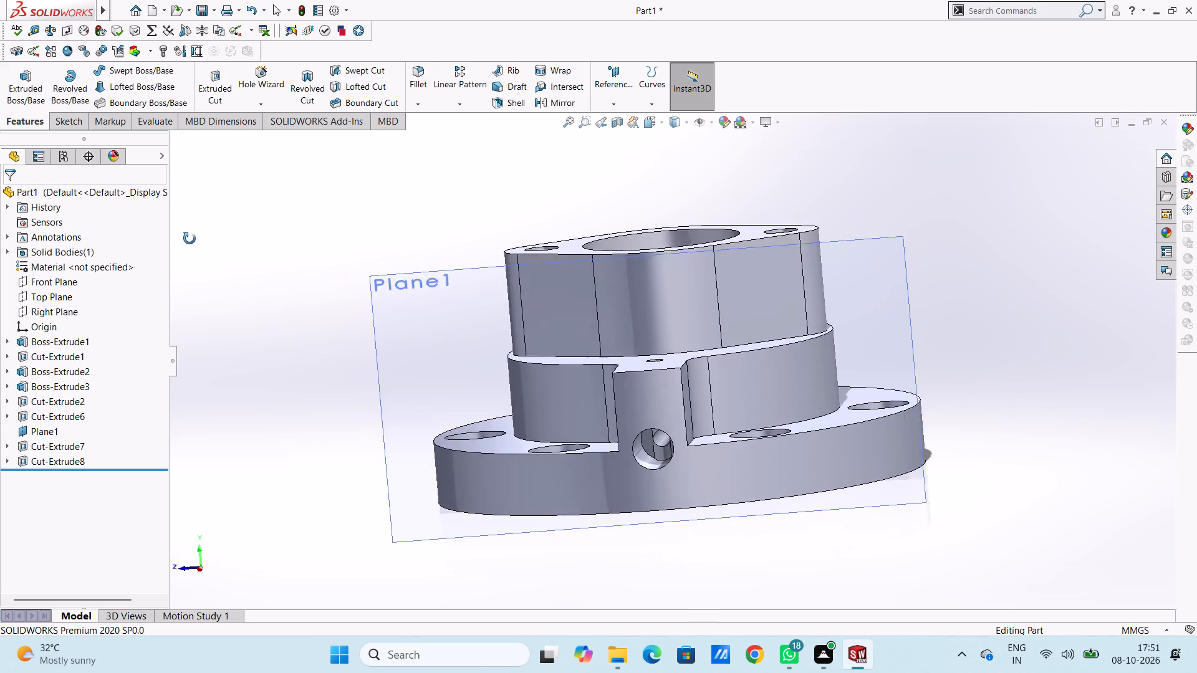
middle_drag(190, 239, 195, 204)
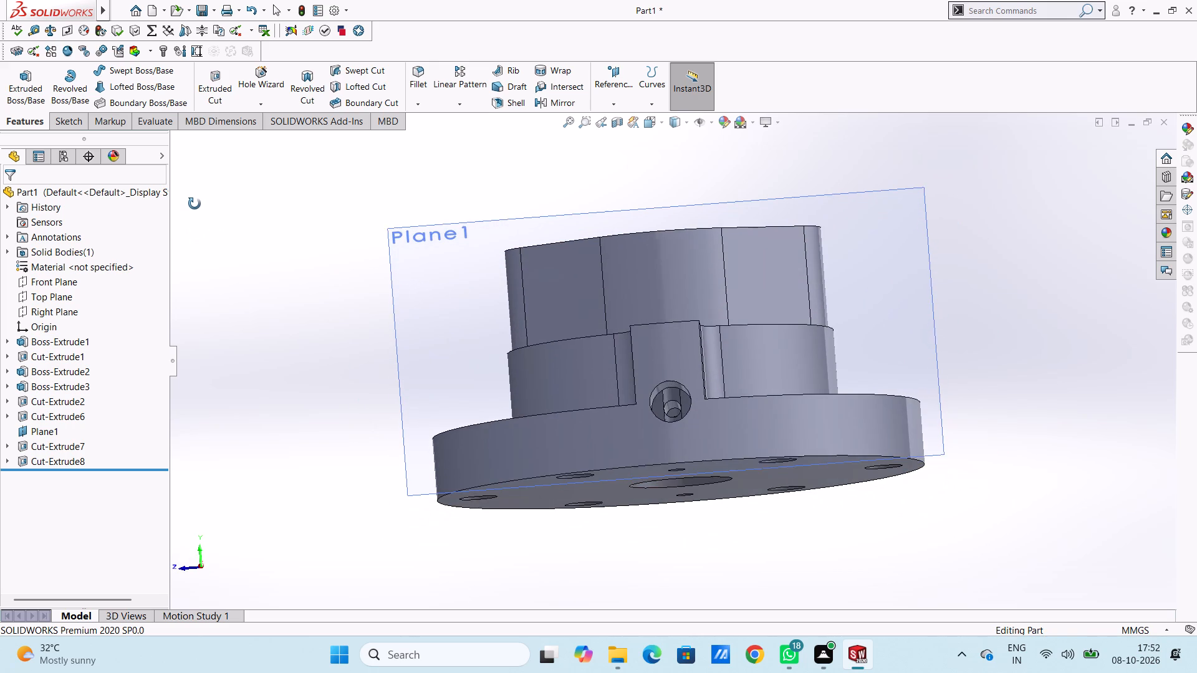
middle_drag(195, 204, 203, 214)
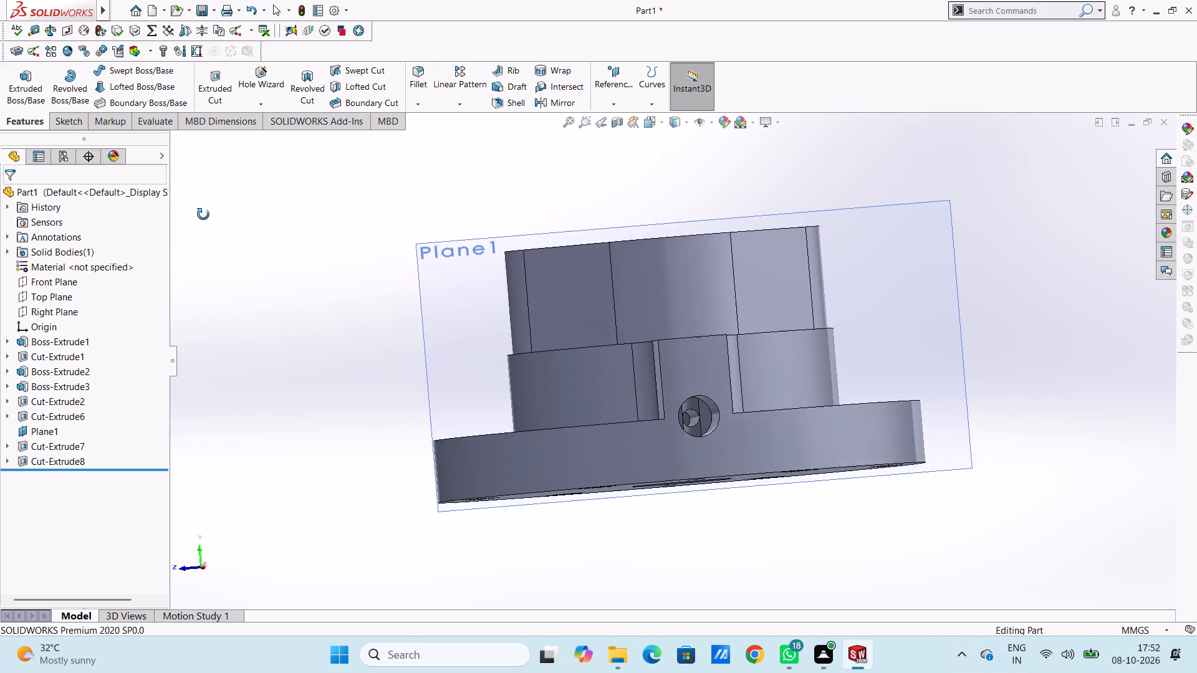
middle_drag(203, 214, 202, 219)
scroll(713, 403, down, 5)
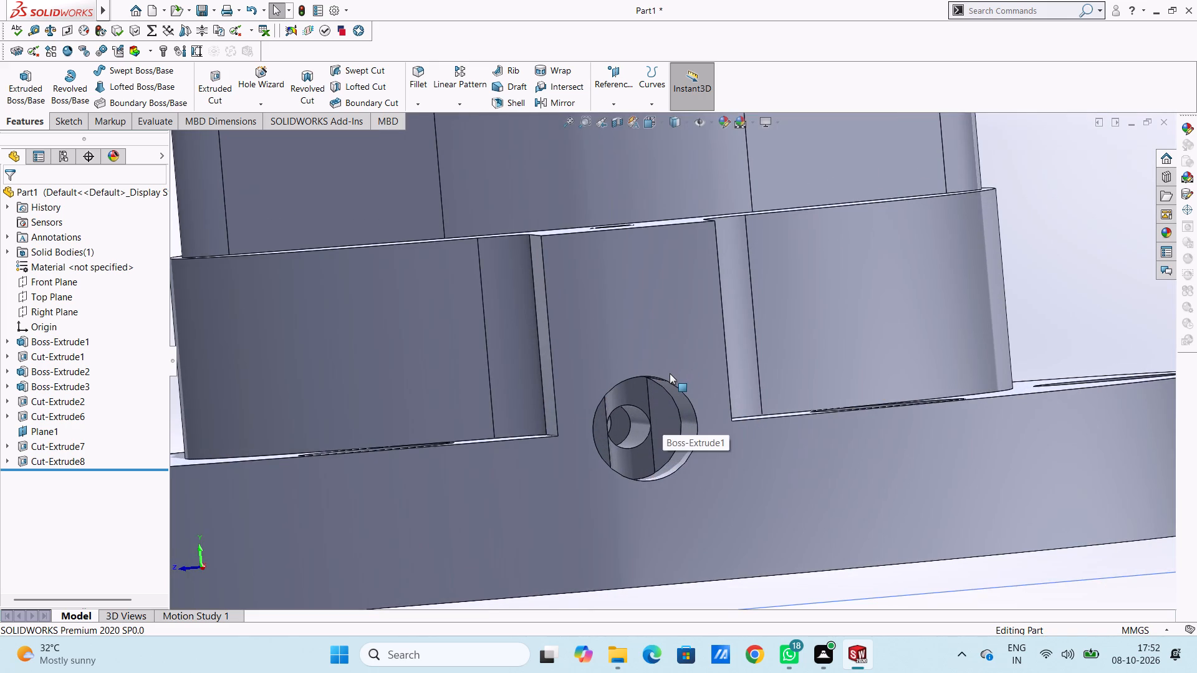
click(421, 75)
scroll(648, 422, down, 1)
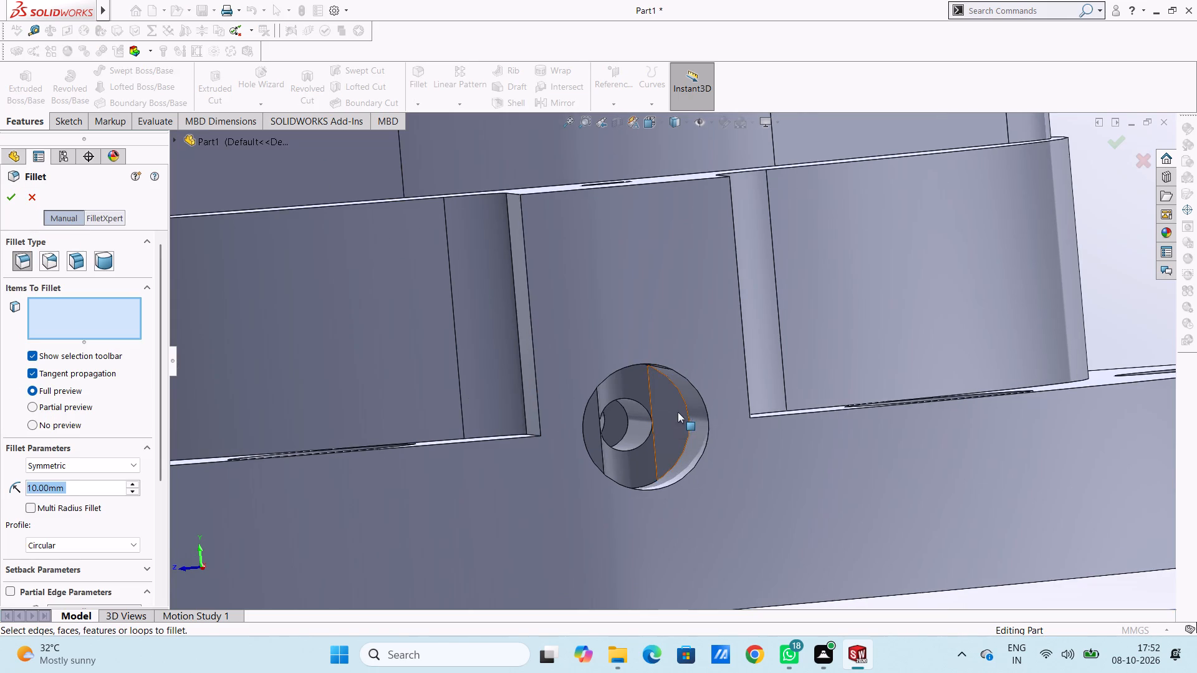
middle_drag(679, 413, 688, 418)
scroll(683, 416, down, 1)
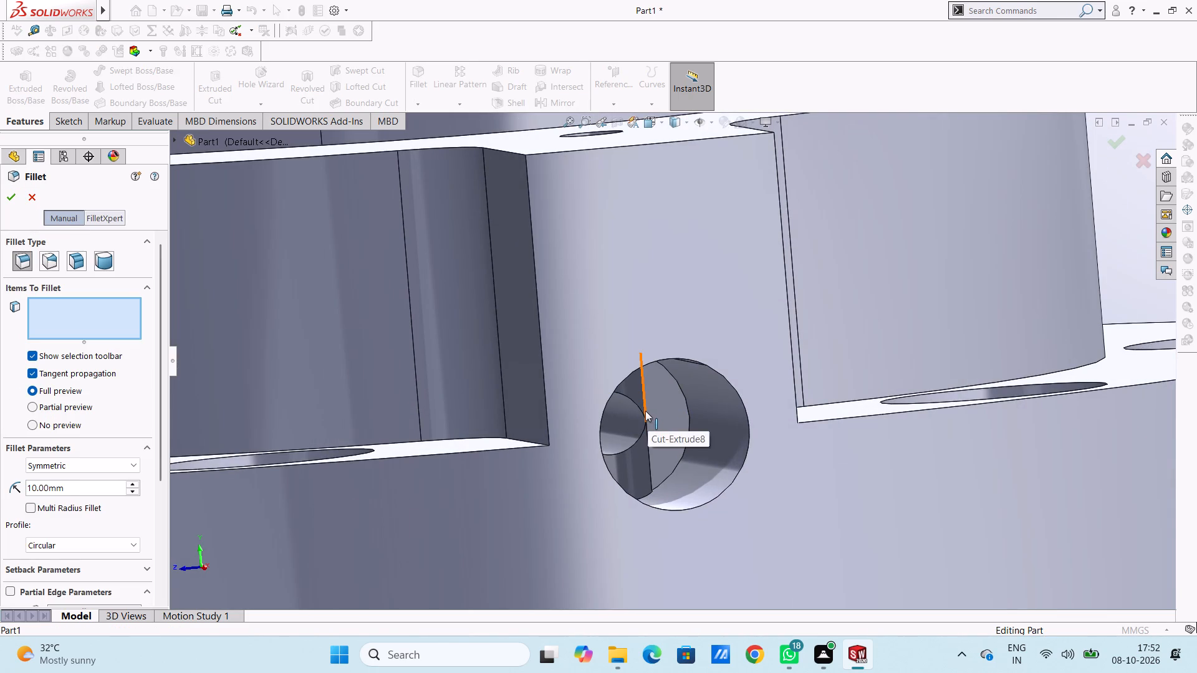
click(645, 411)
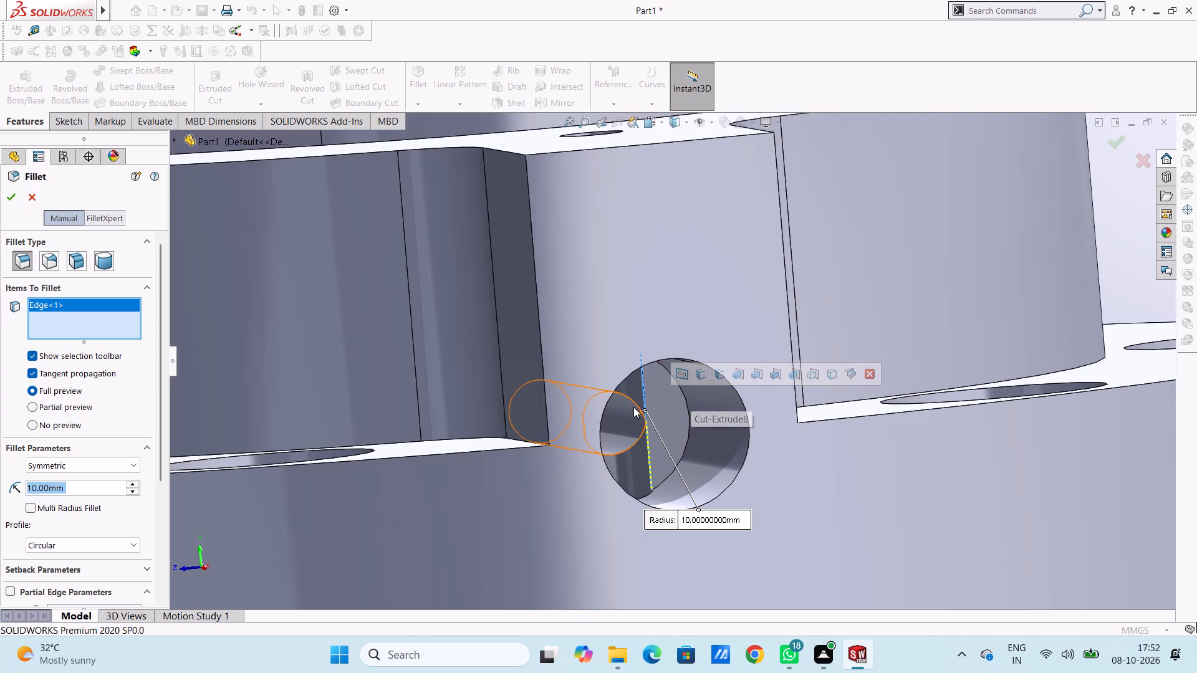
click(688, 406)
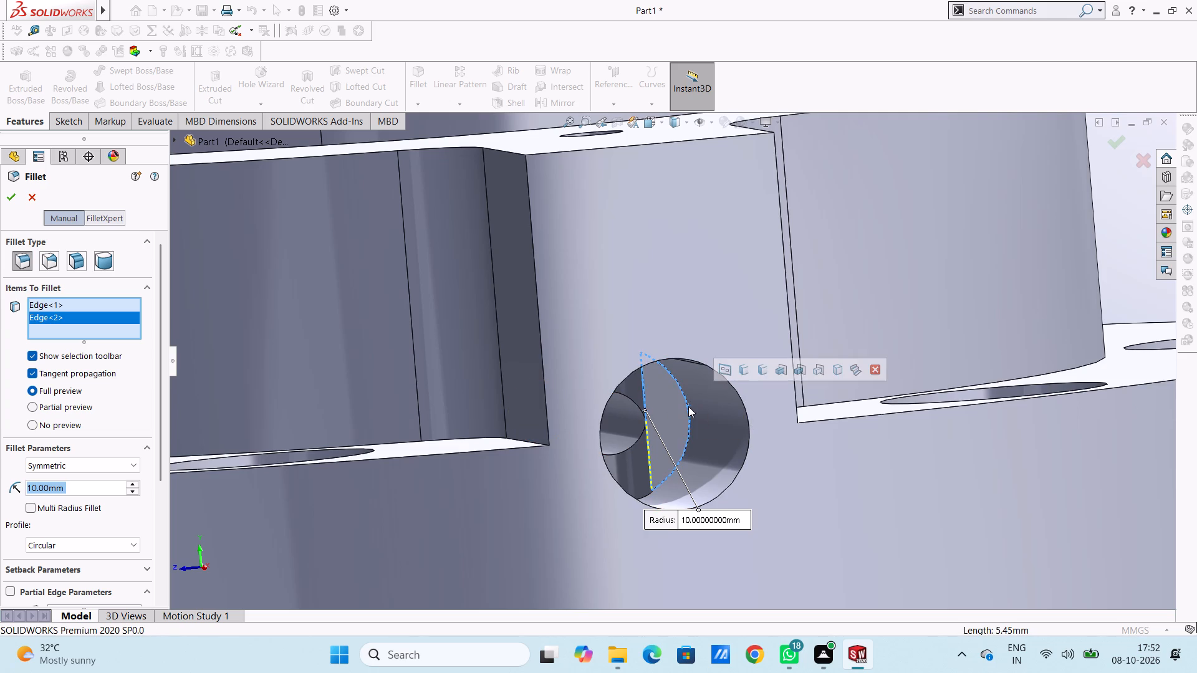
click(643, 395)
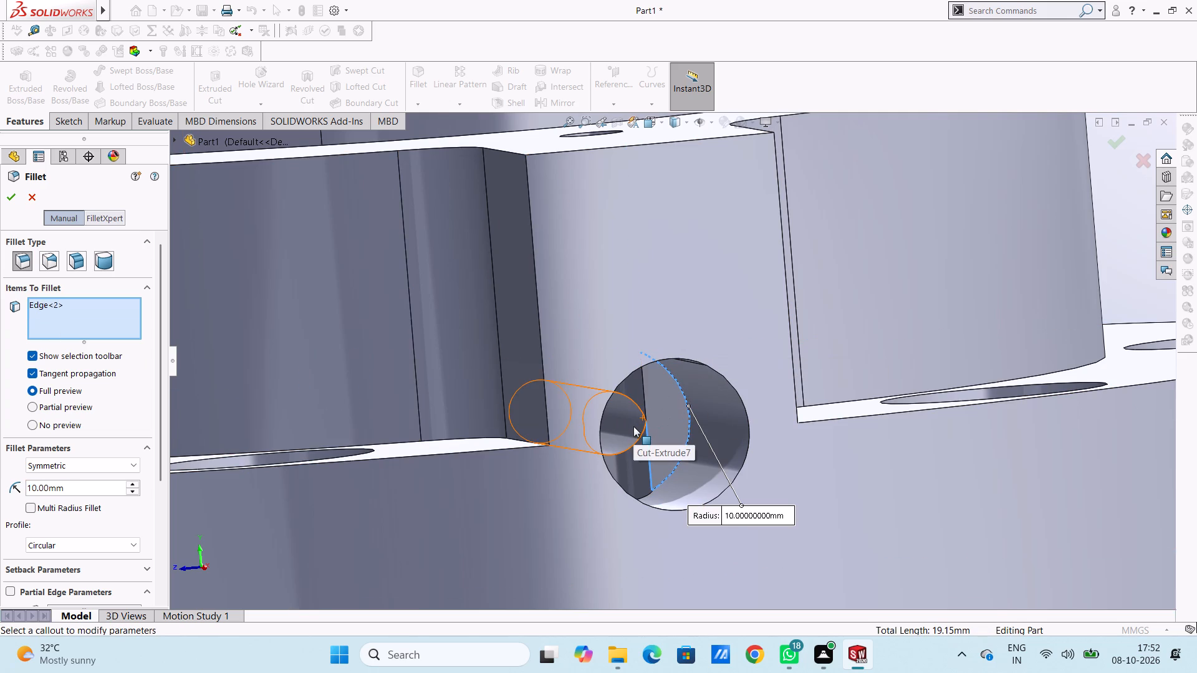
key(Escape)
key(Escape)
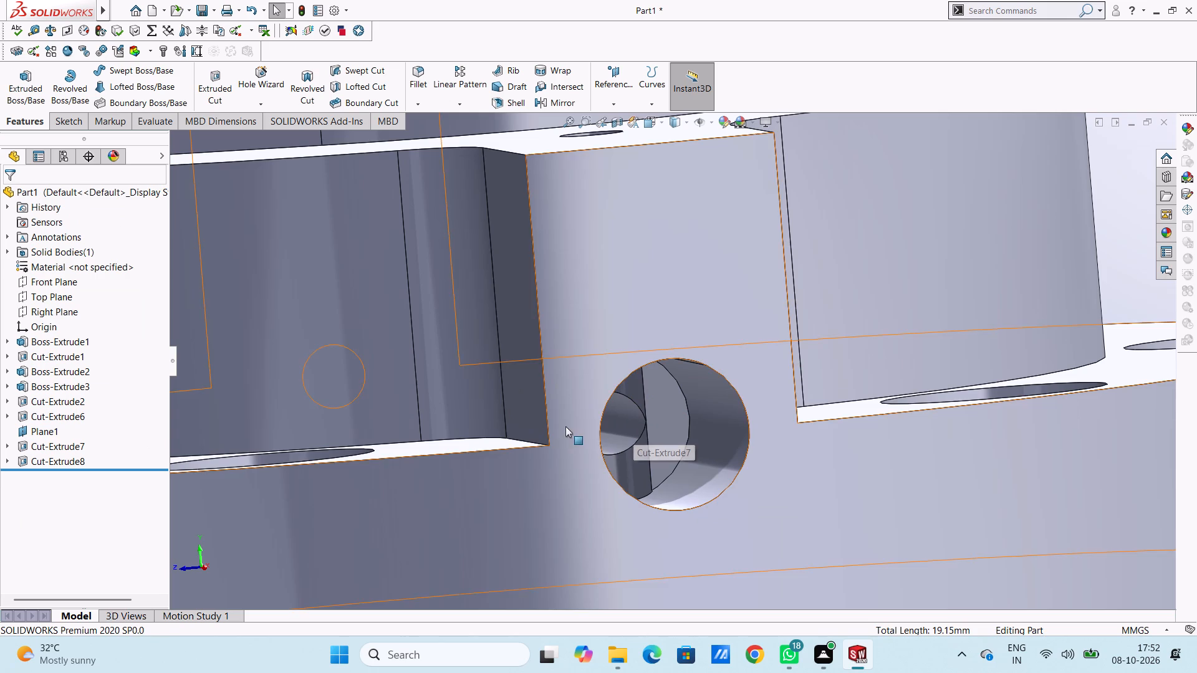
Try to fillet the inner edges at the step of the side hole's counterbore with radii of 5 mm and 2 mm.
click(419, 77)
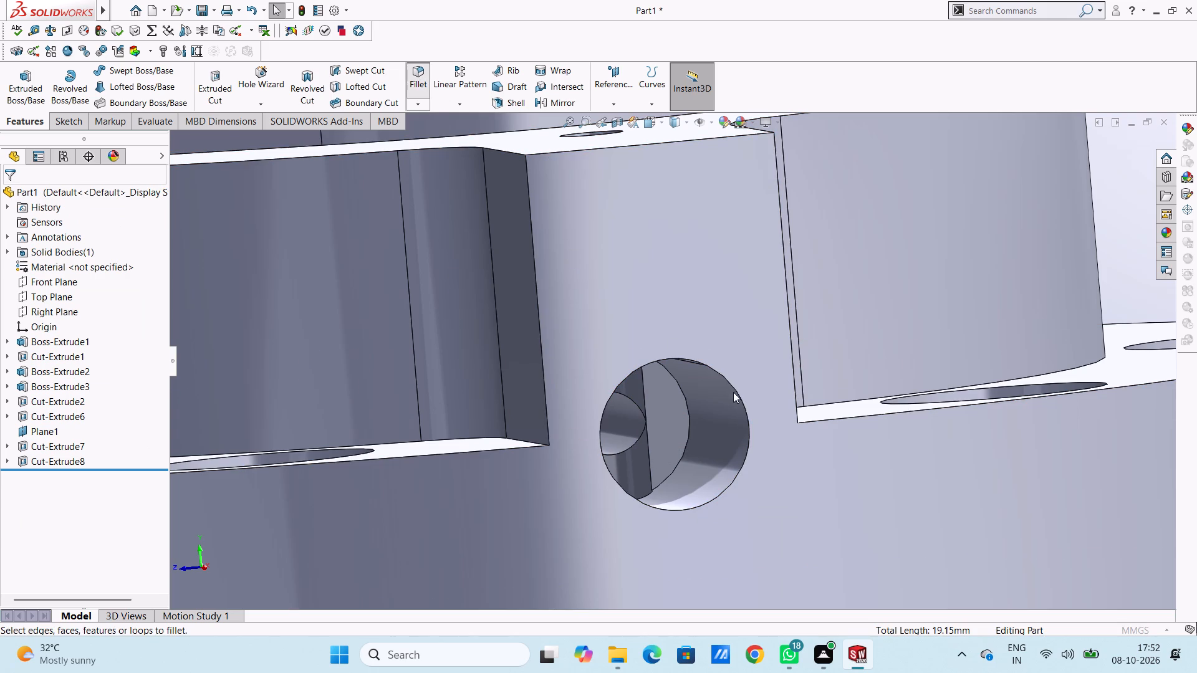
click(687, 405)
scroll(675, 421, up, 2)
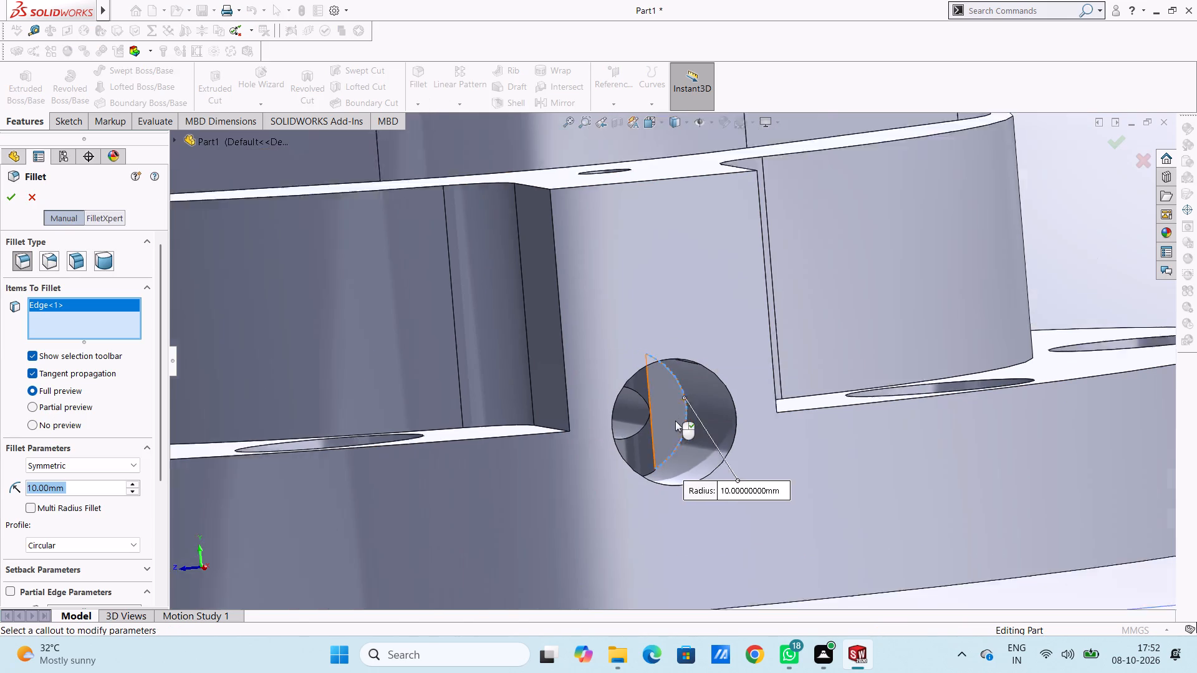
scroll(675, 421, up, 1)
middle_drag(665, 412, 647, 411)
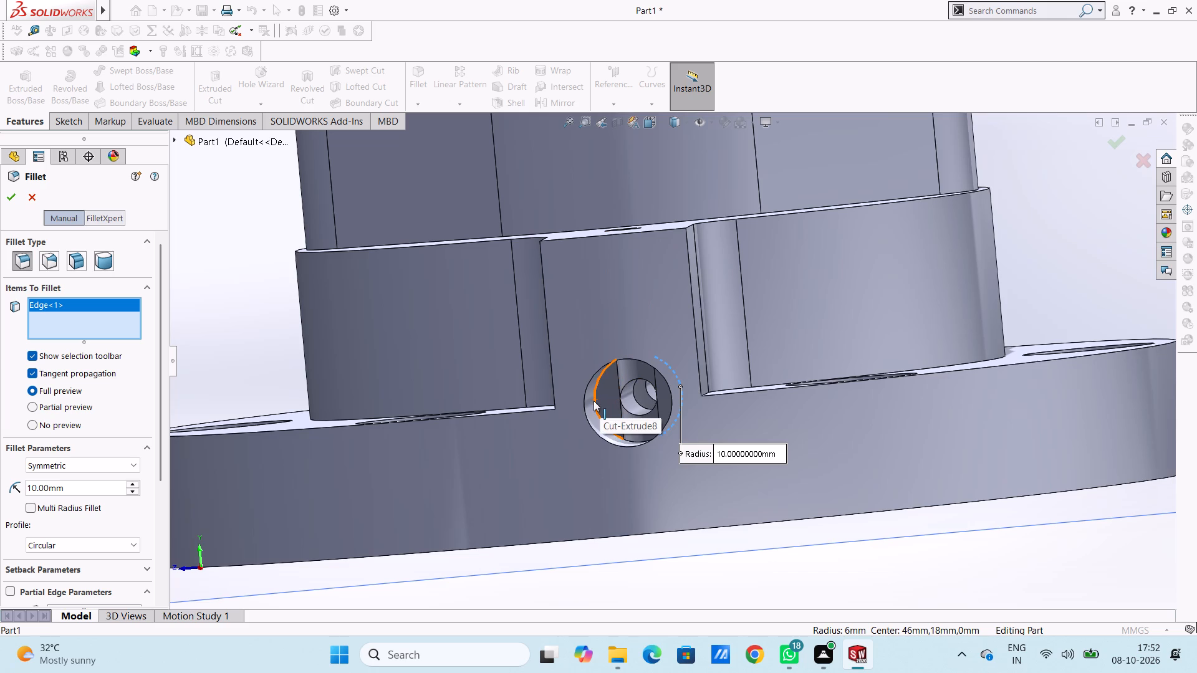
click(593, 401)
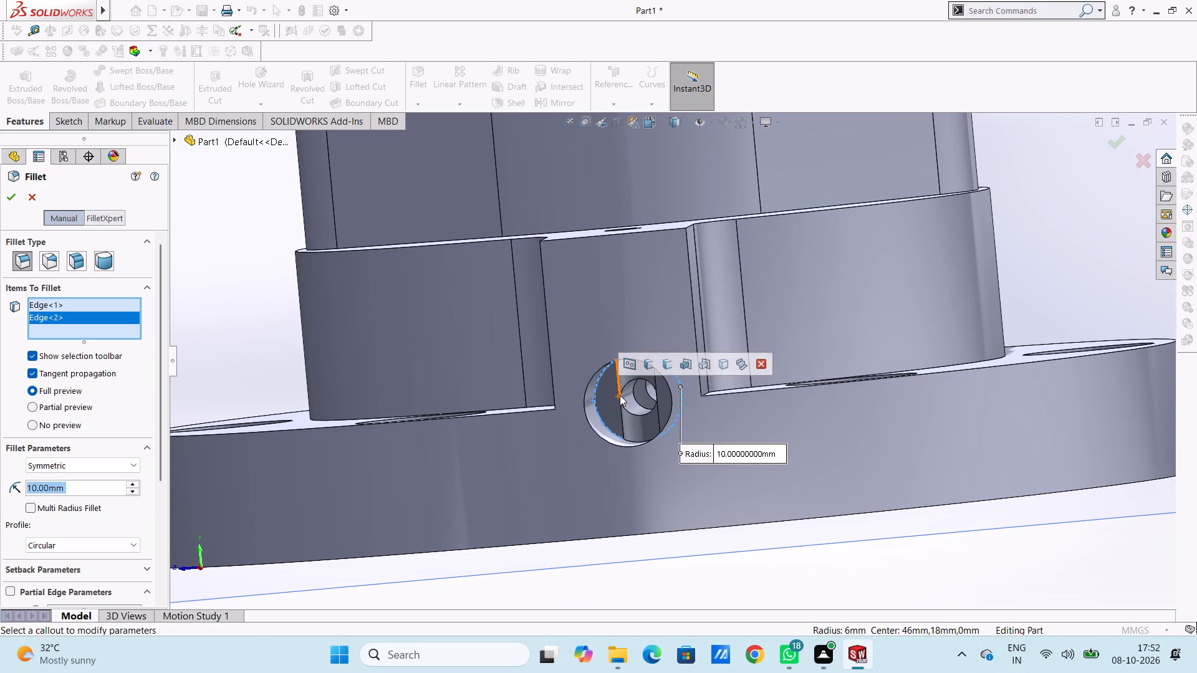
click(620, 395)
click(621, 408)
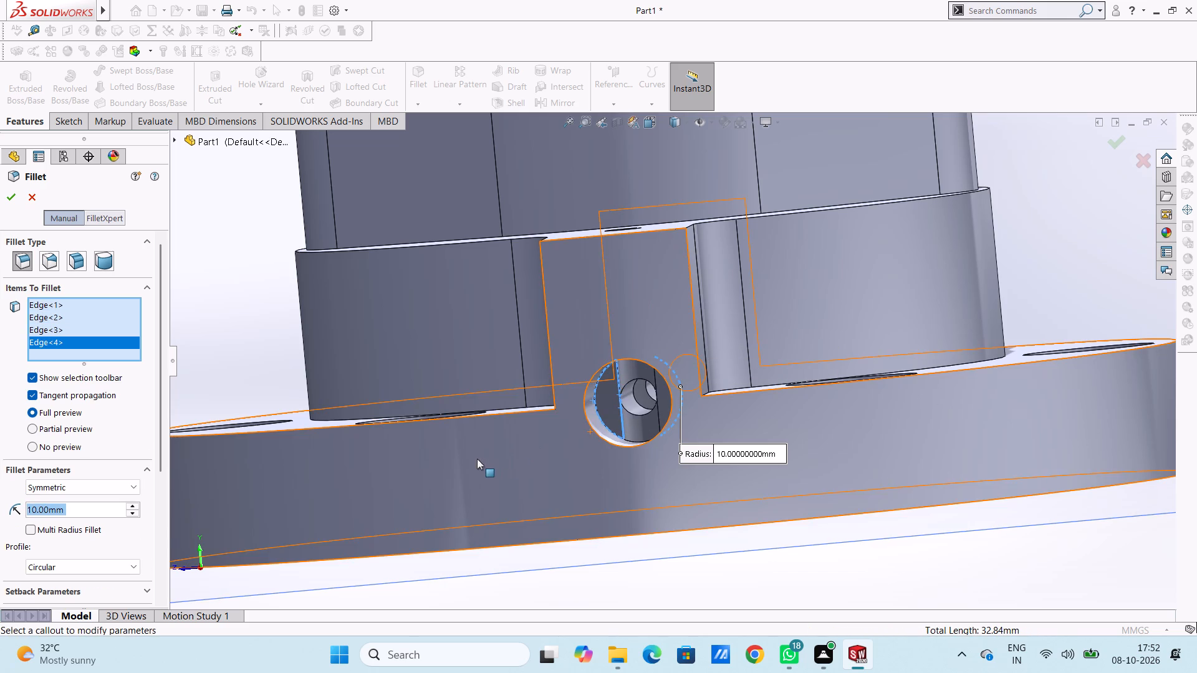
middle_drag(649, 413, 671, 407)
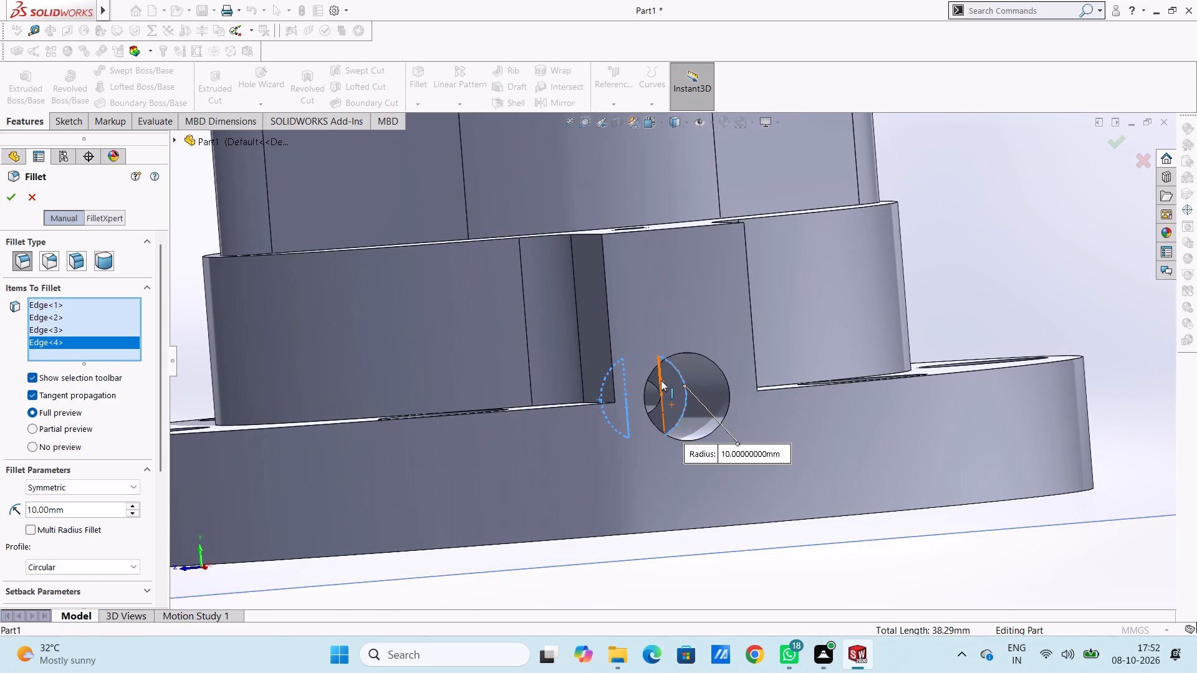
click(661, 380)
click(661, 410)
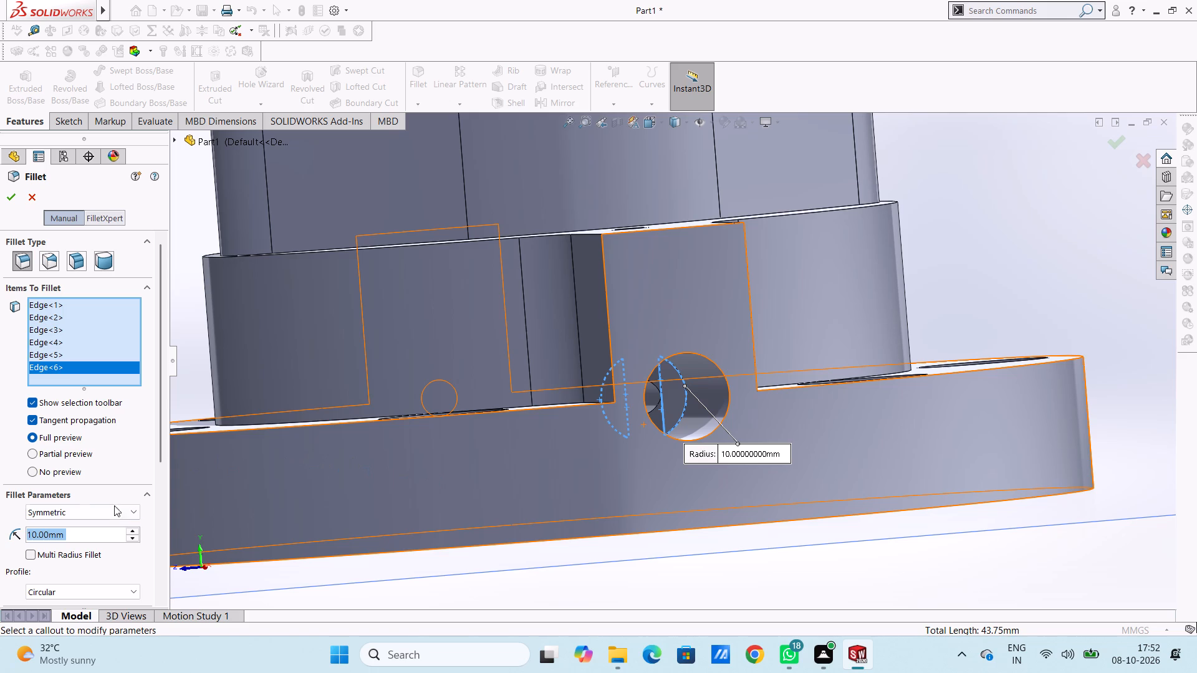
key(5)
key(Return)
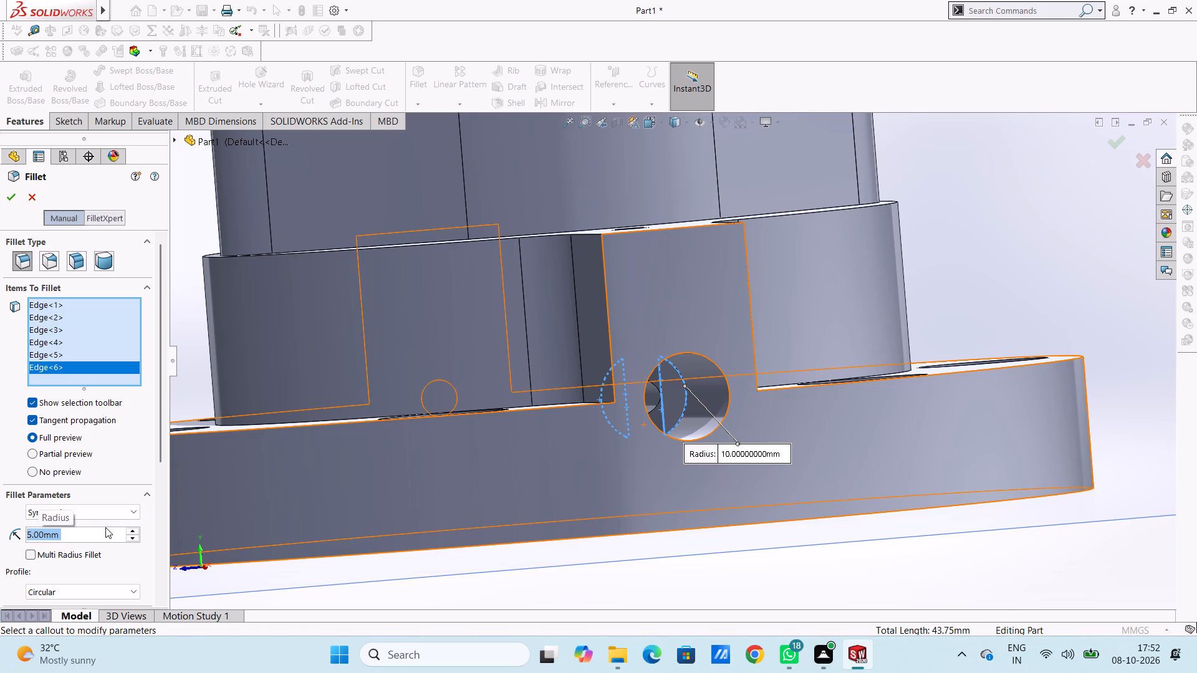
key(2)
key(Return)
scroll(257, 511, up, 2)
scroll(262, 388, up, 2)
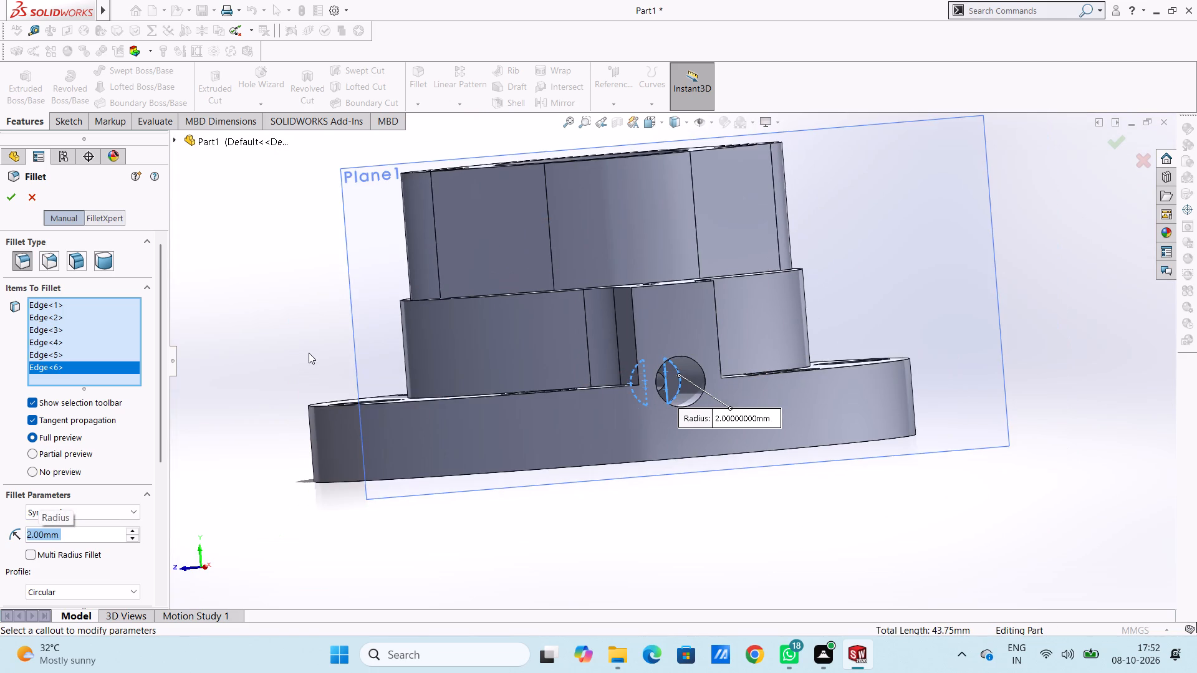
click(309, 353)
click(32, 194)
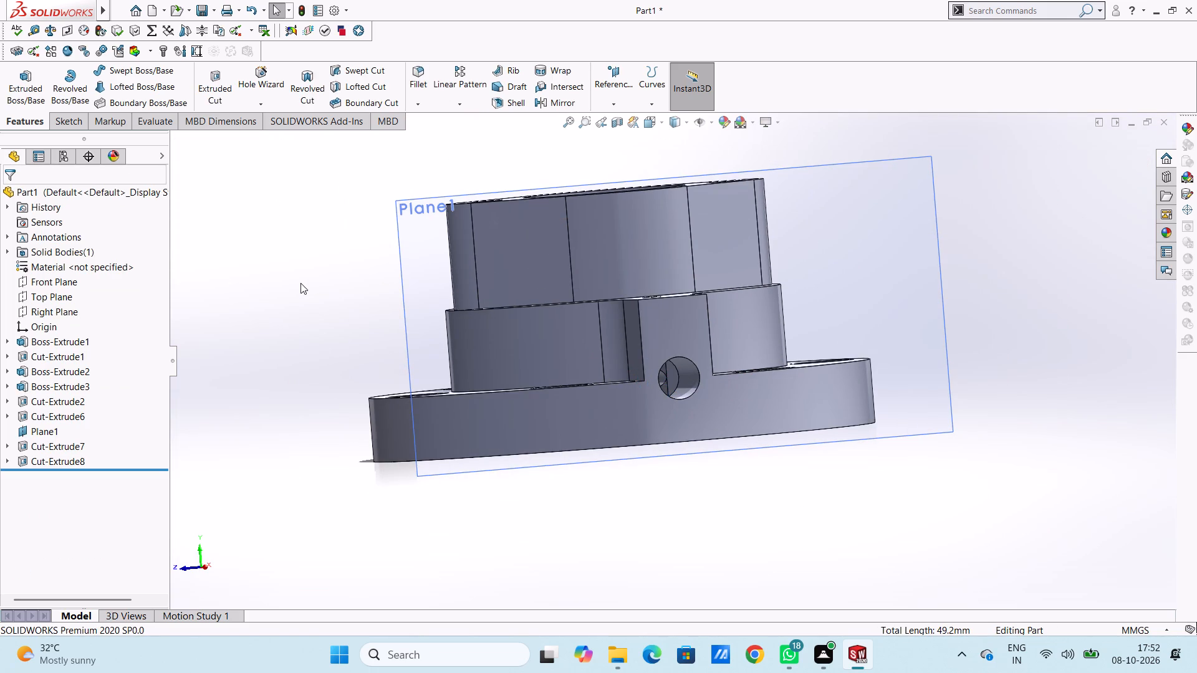
Examine the flange, the bosses and the side arm with its counterbored hole from several viewing angles.
scroll(726, 341, down, 1)
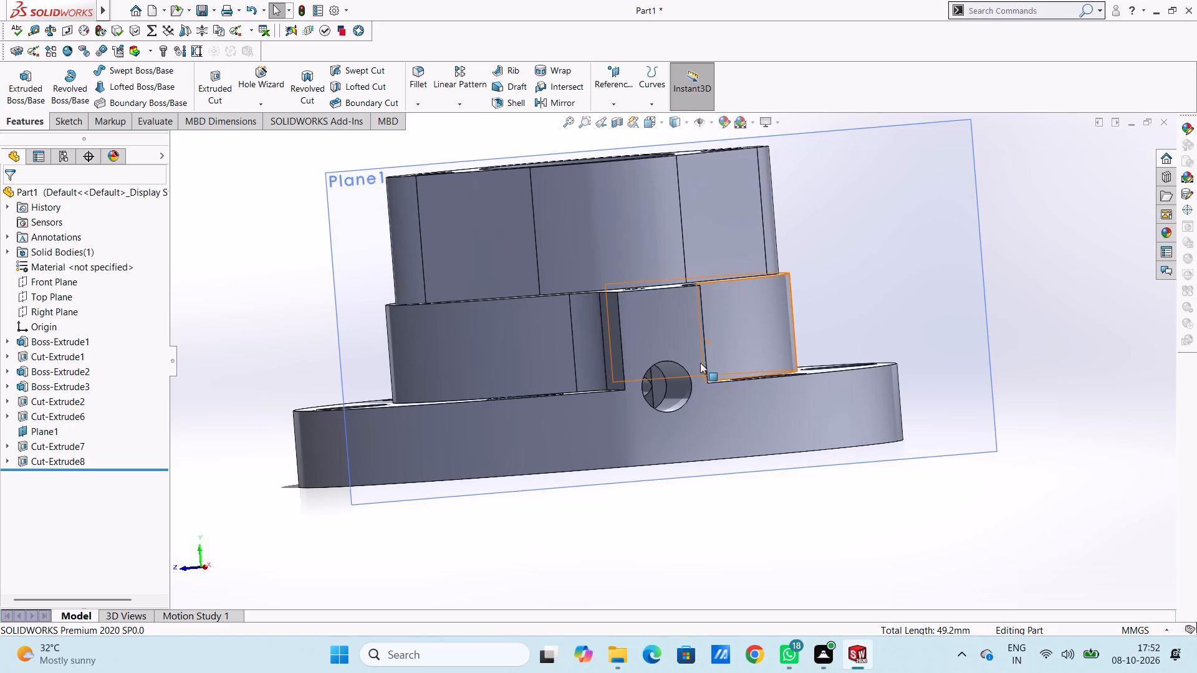
scroll(305, 357, up, 1)
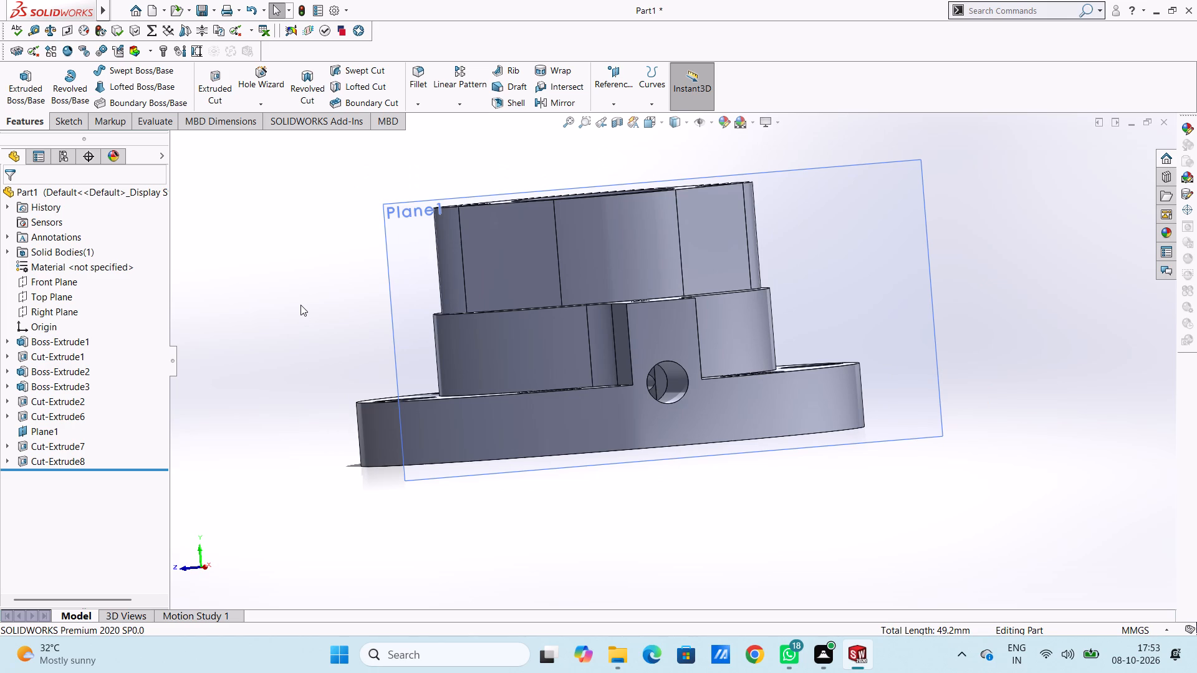
middle_drag(305, 308, 355, 343)
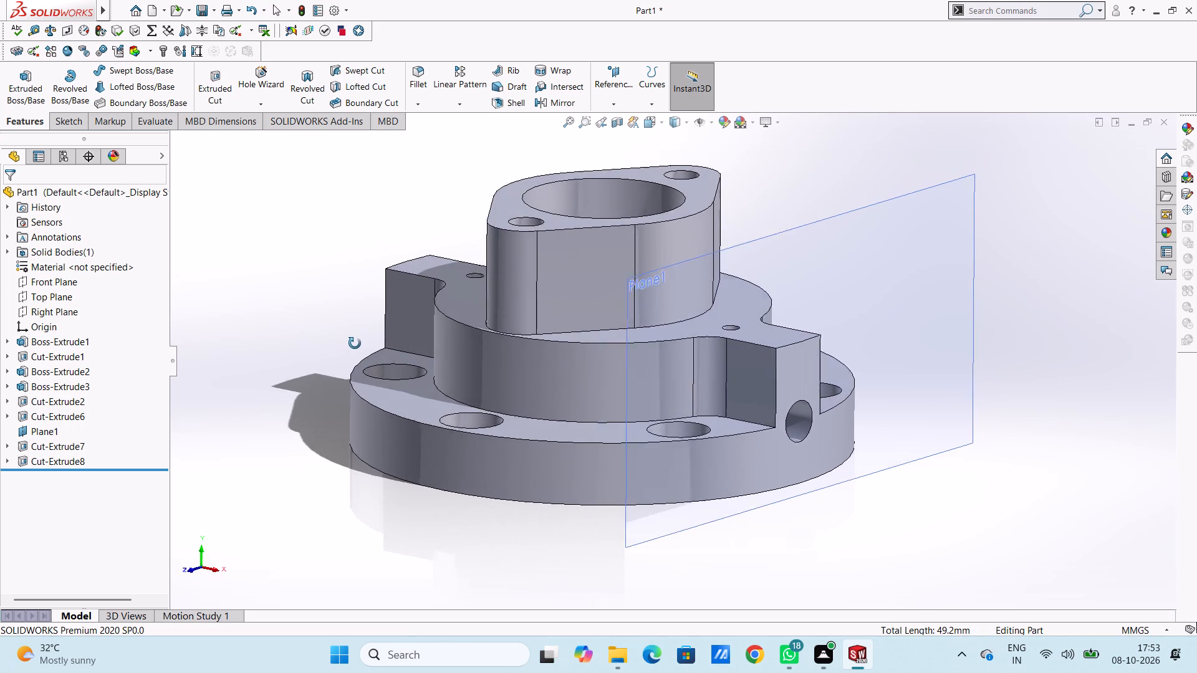
middle_drag(355, 343, 361, 348)
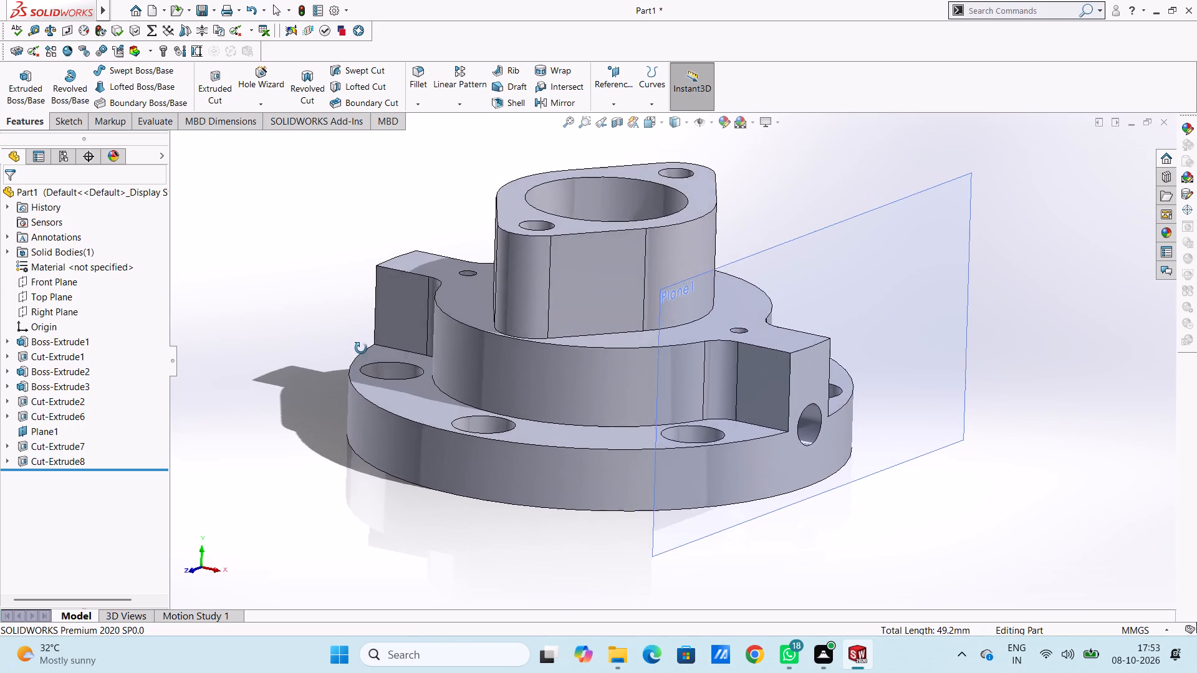
middle_drag(361, 348, 370, 322)
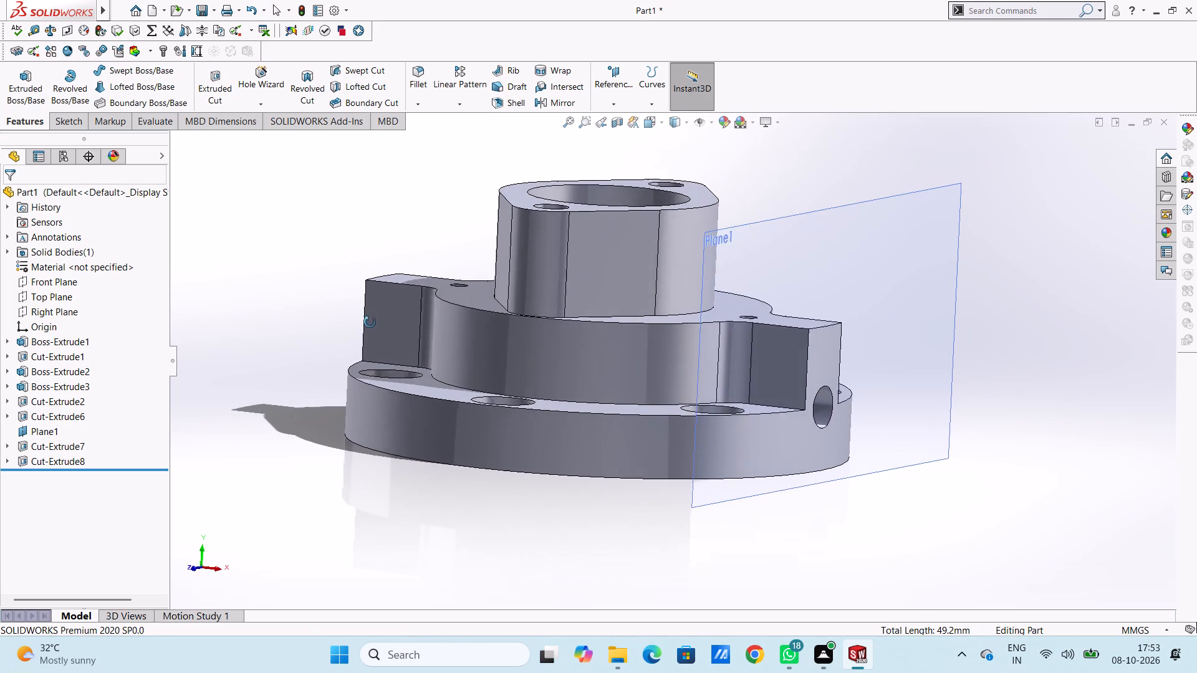
middle_drag(370, 322, 390, 361)
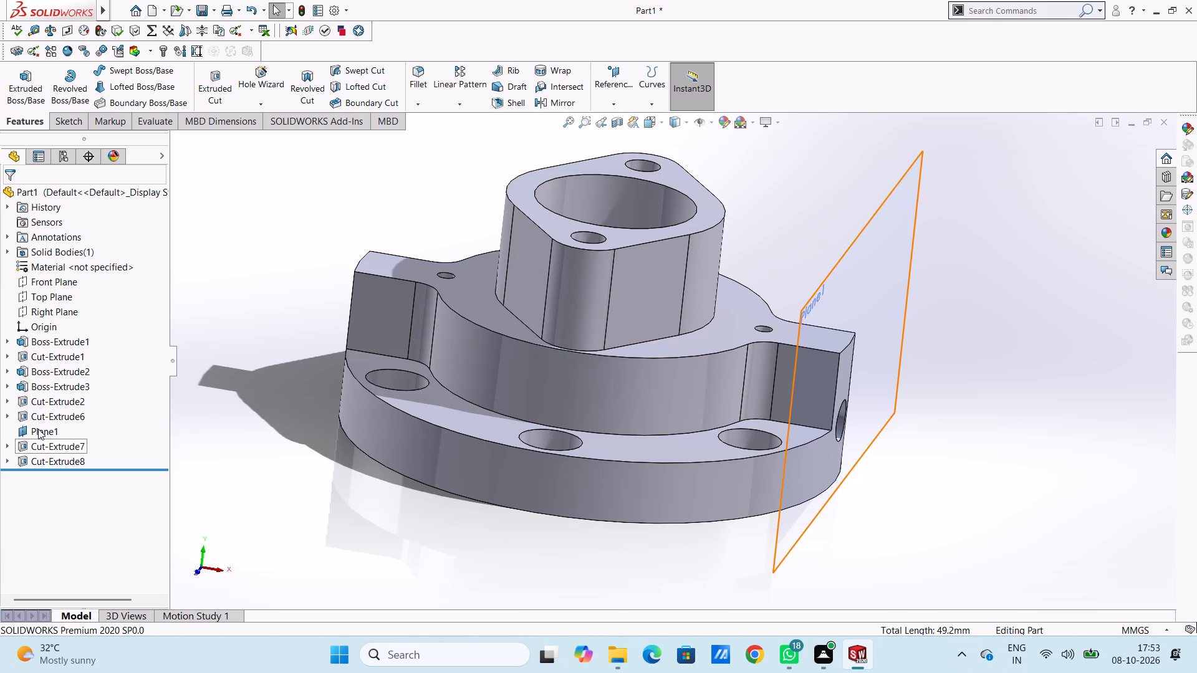
middle_drag(346, 494, 327, 481)
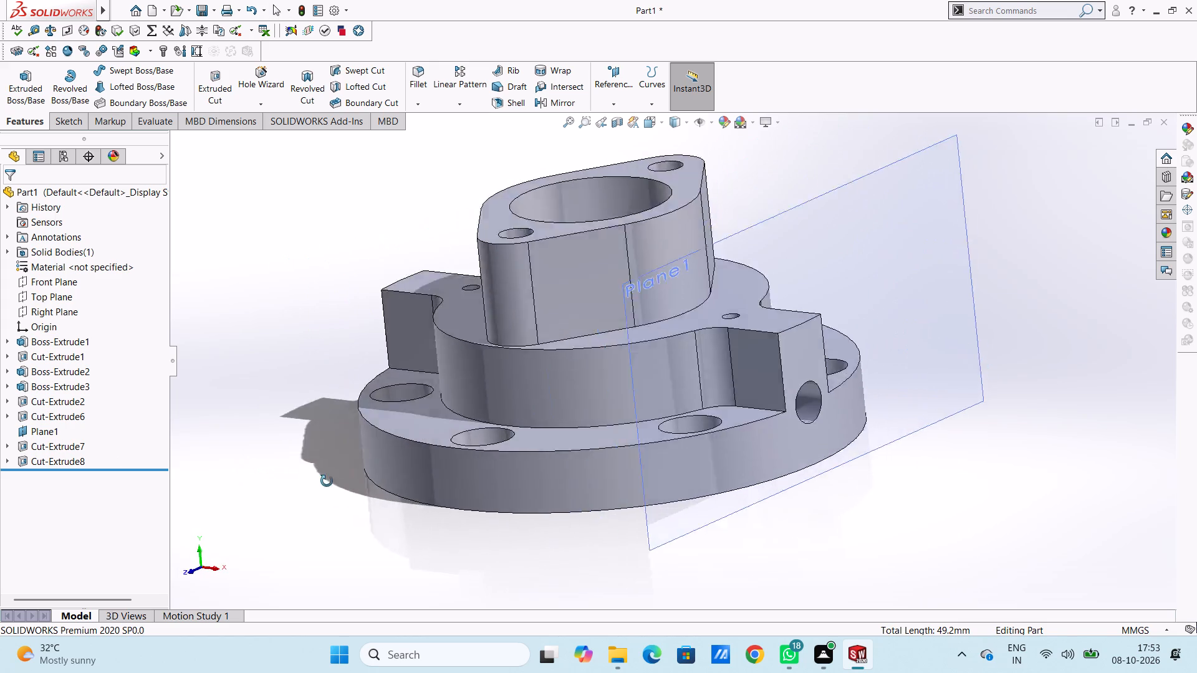
middle_drag(327, 481, 268, 484)
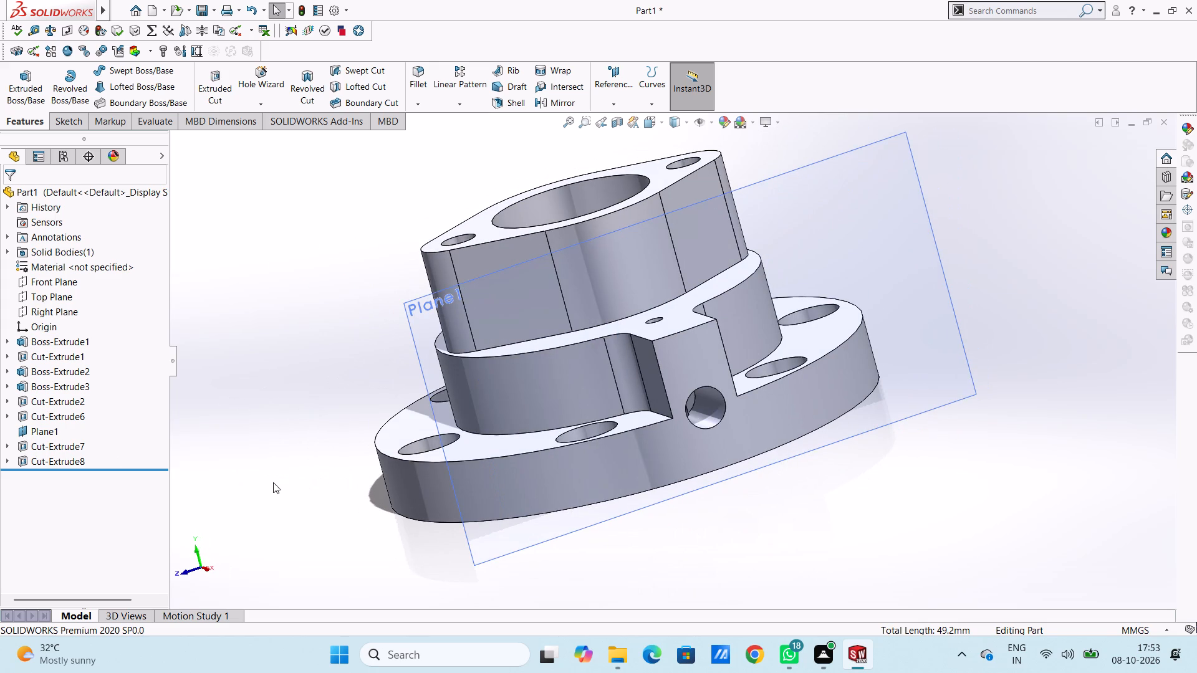
On the 71 mm offset plane, sketch a circle of about 8.45 mm radius concentric with the side hole.
key(ctrl+4)
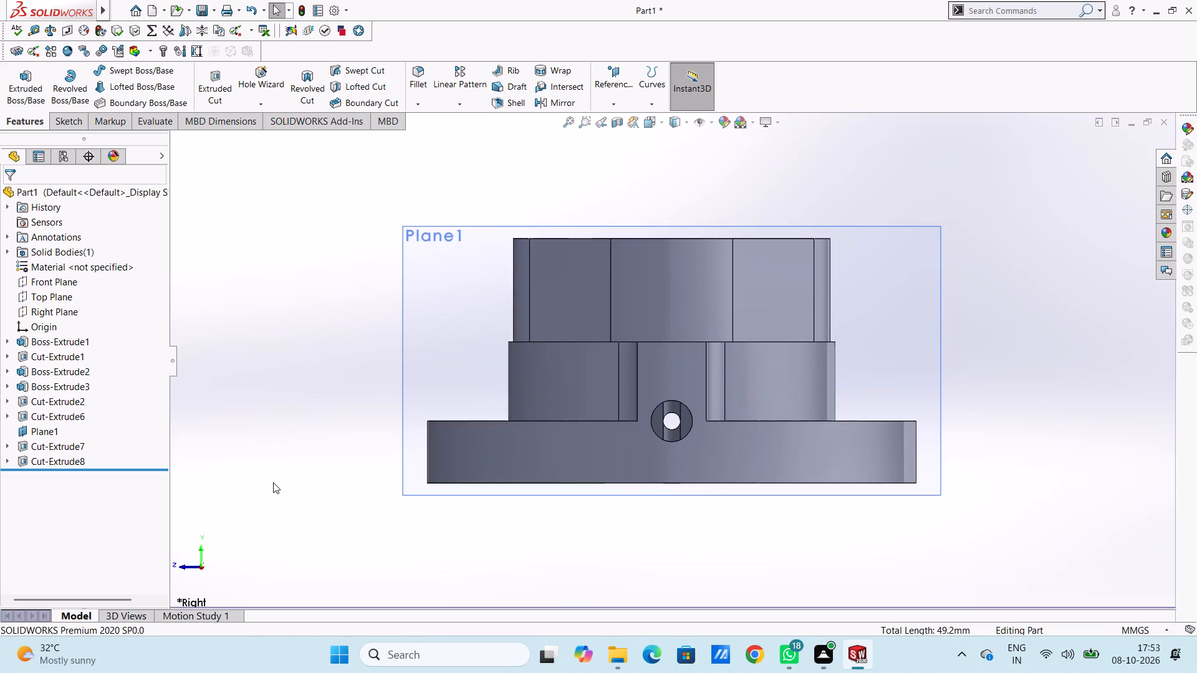
click(431, 360)
click(488, 327)
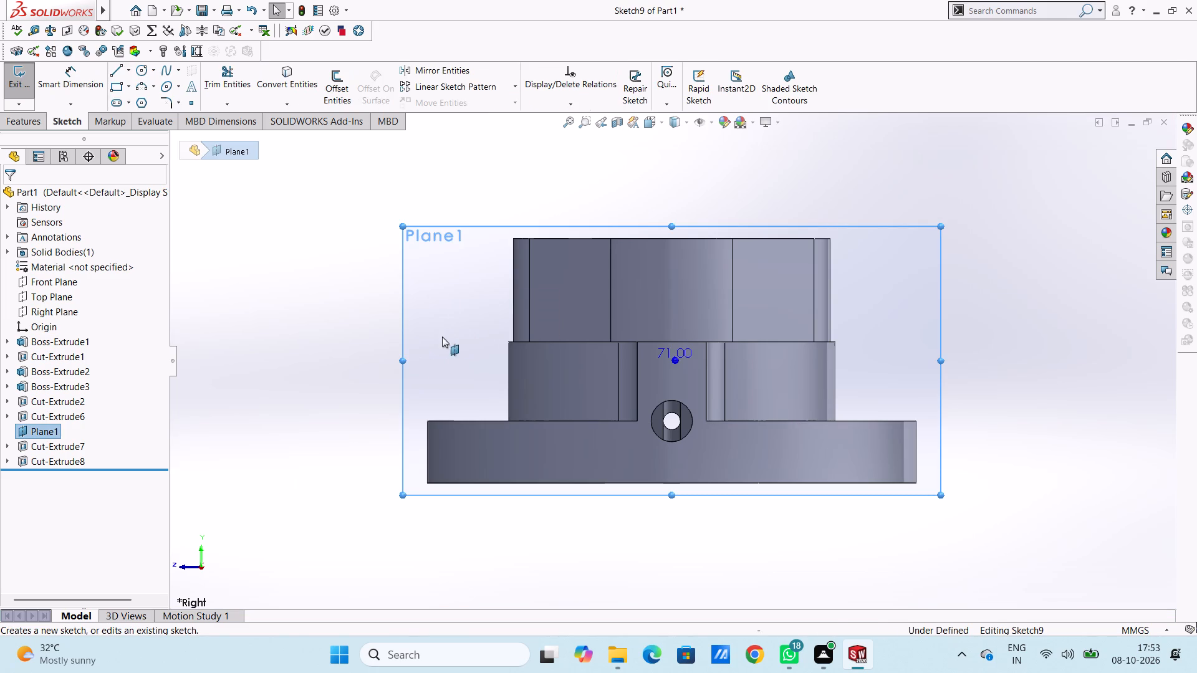
click(340, 340)
click(145, 69)
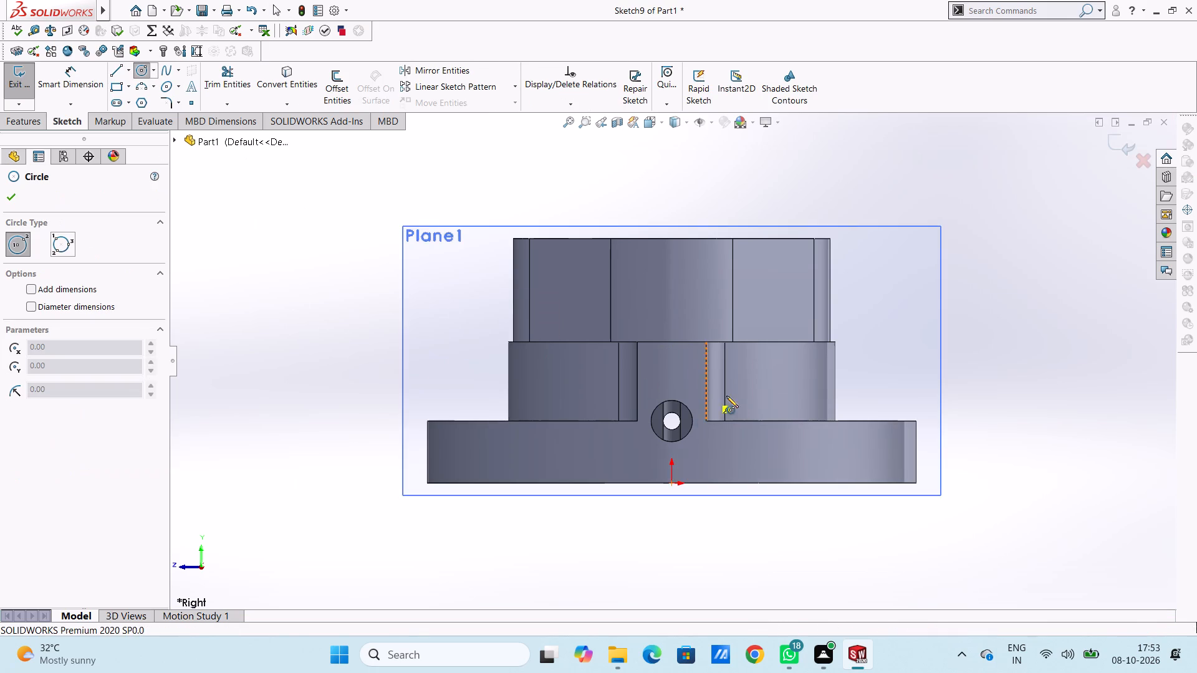
click(671, 420)
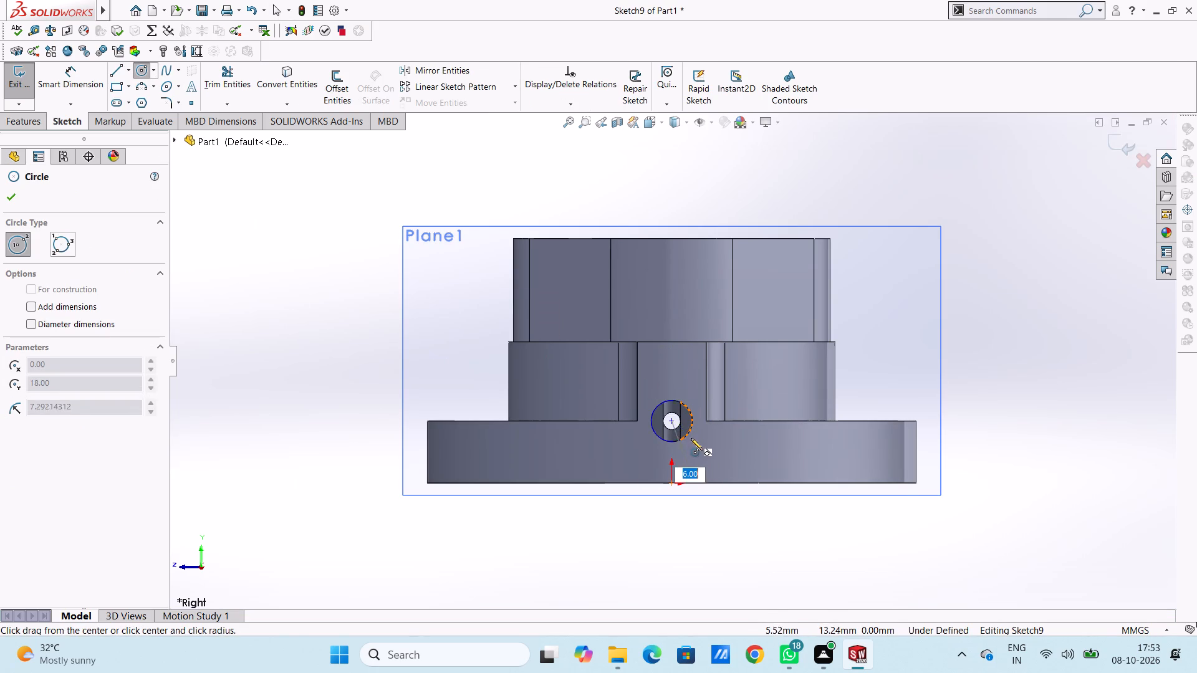
click(694, 440)
click(10, 196)
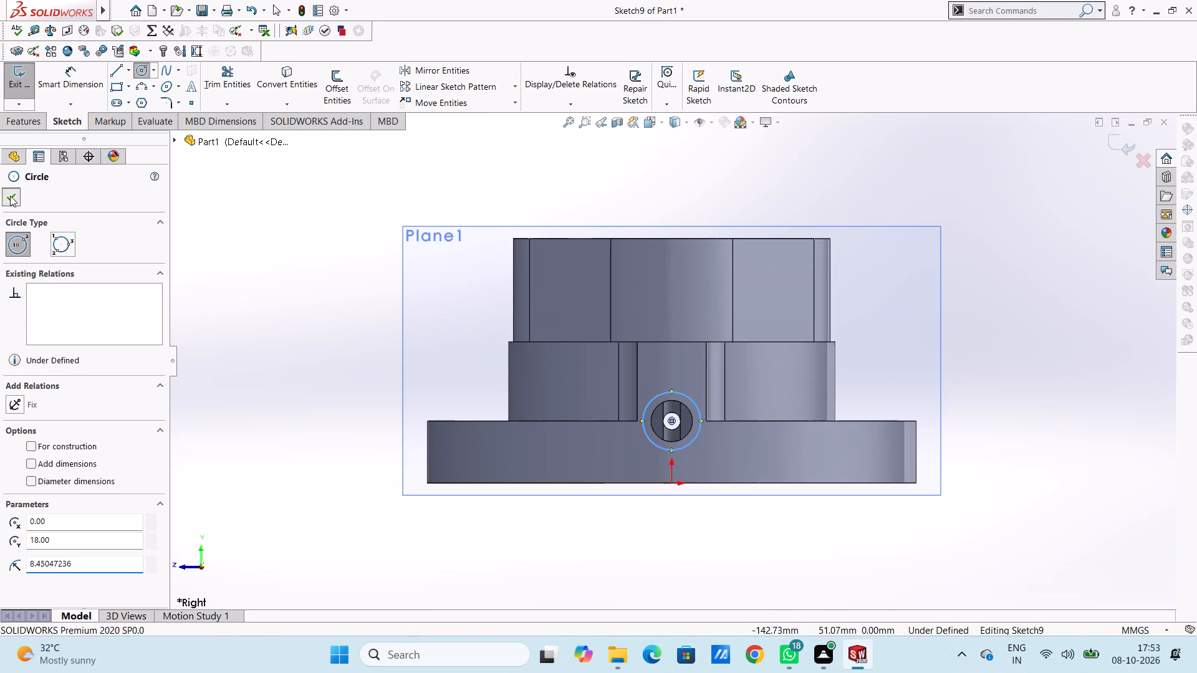
Dimension the new concentric circle with a diameter of 20 mm.
click(77, 83)
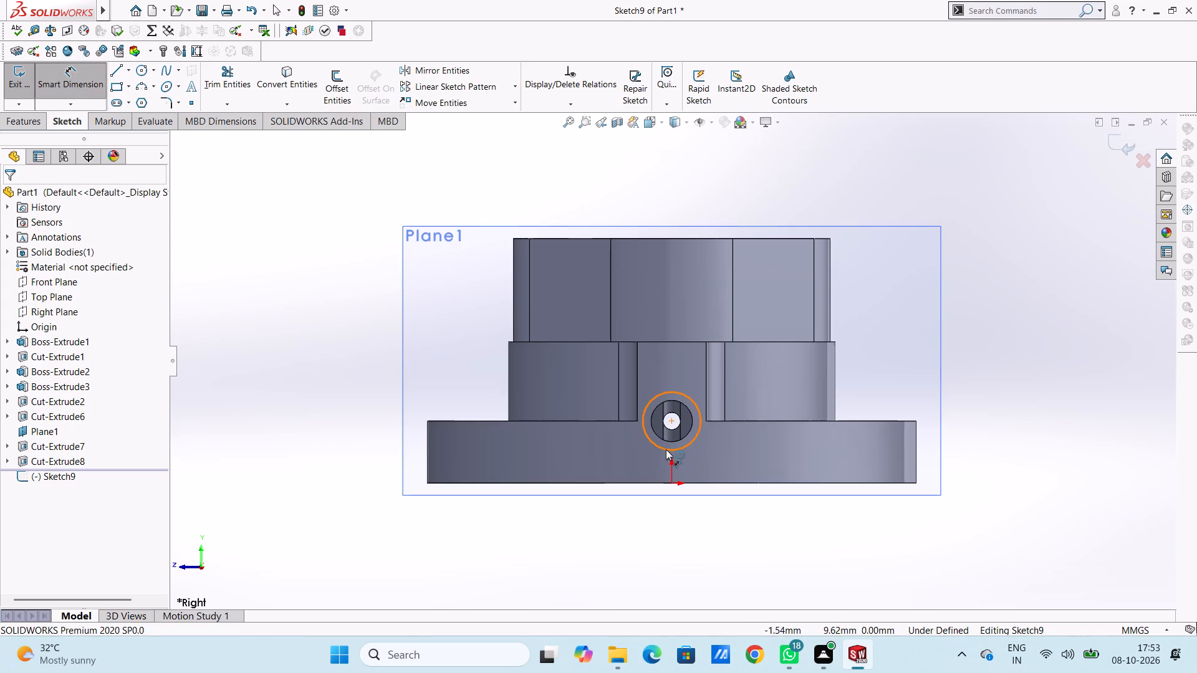
click(654, 444)
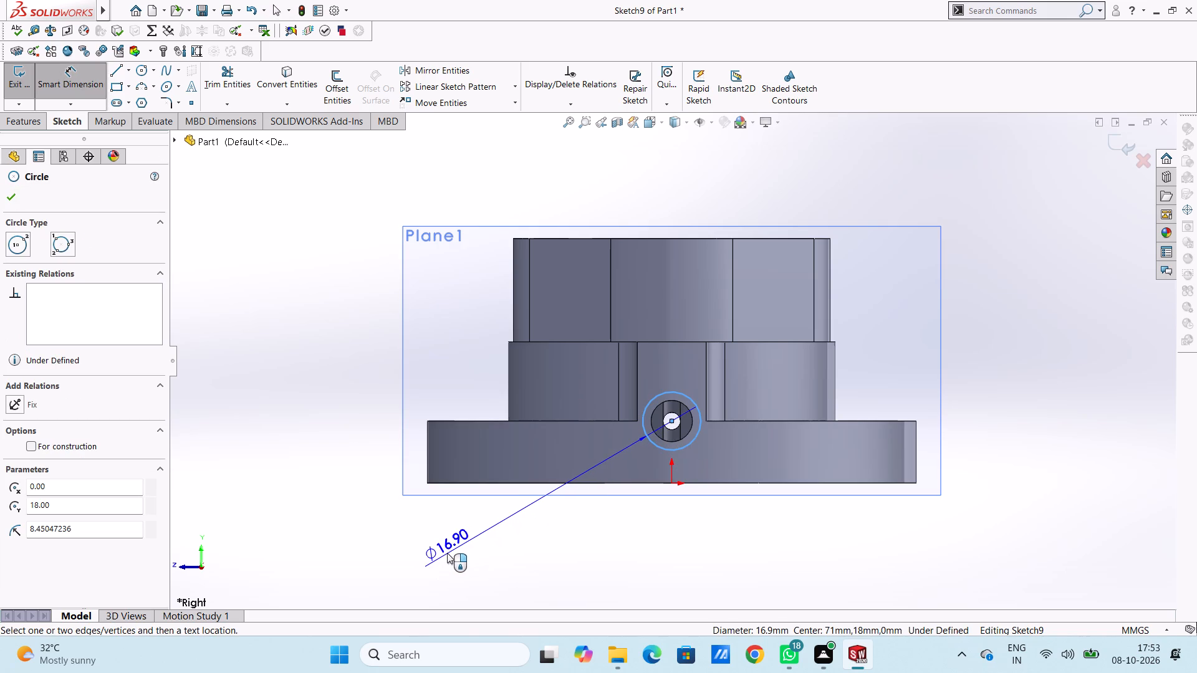
click(443, 552)
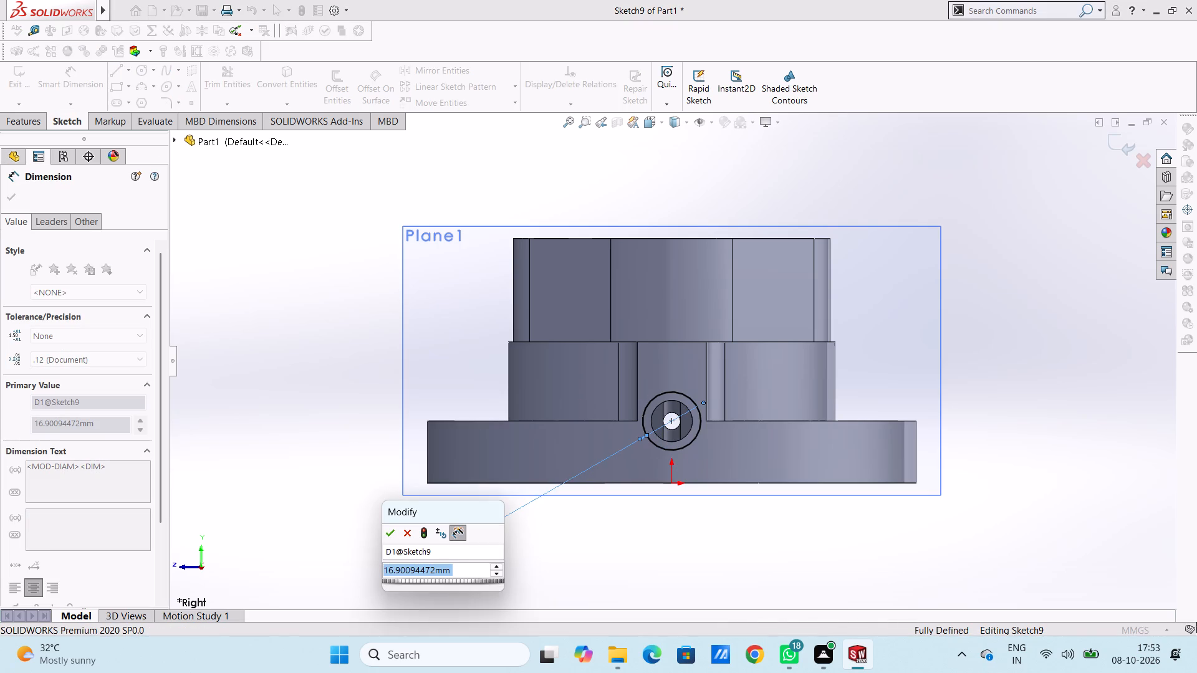
text(20)
key(Return)
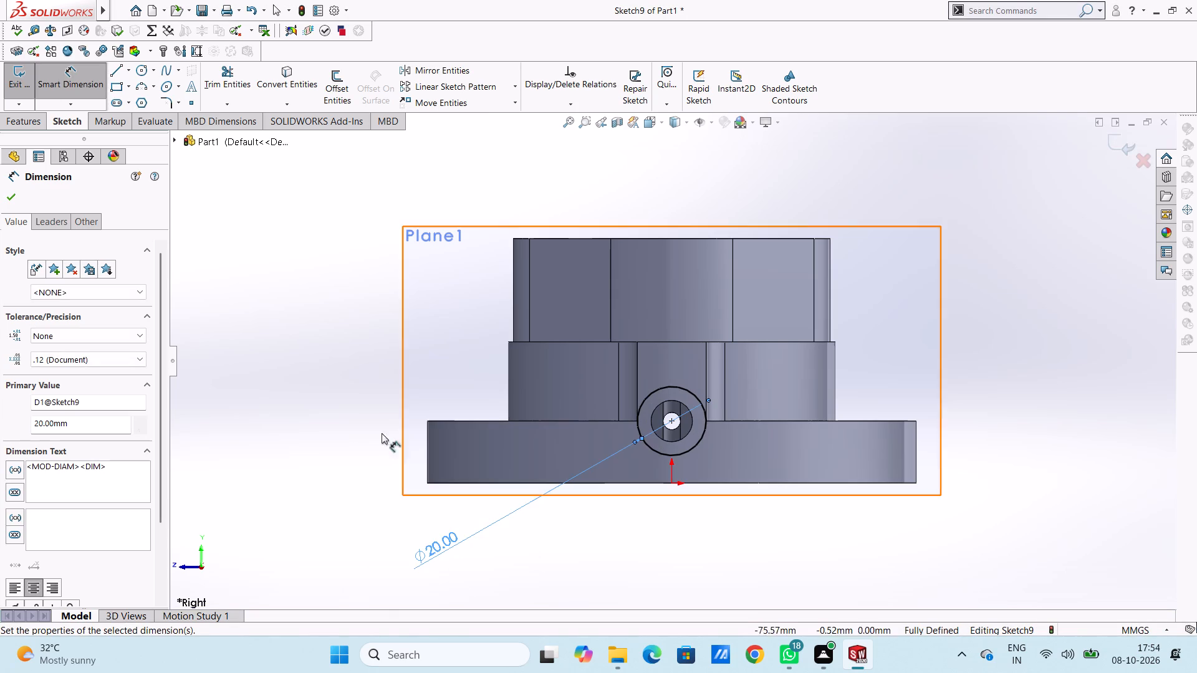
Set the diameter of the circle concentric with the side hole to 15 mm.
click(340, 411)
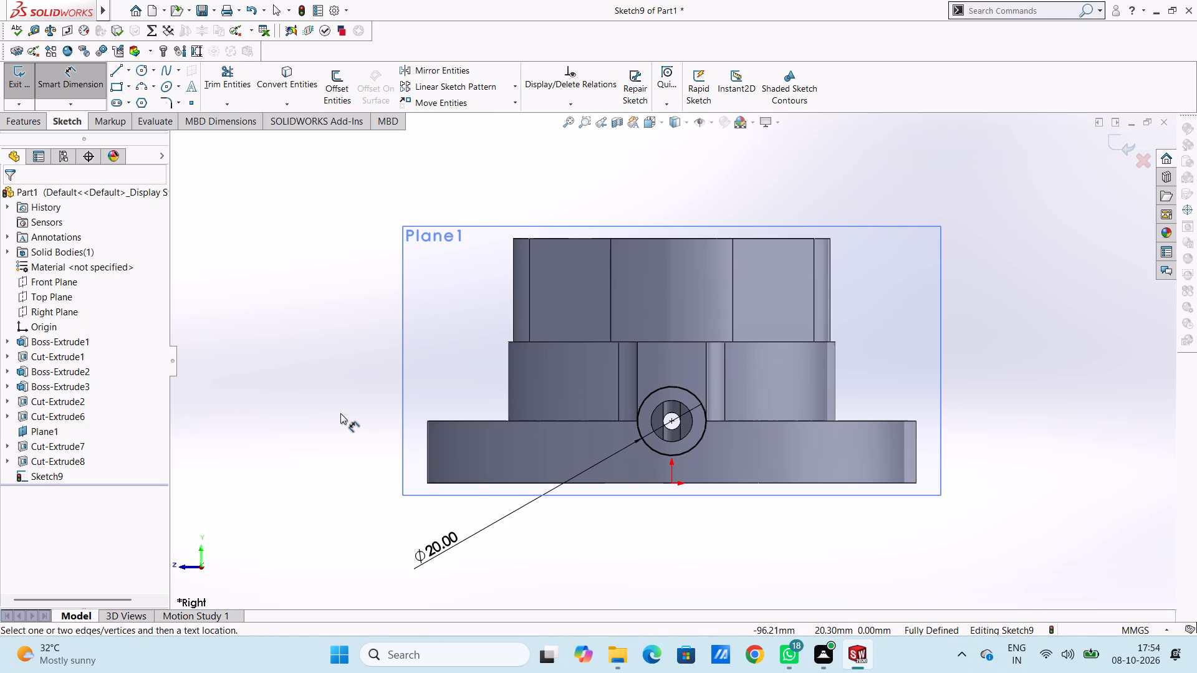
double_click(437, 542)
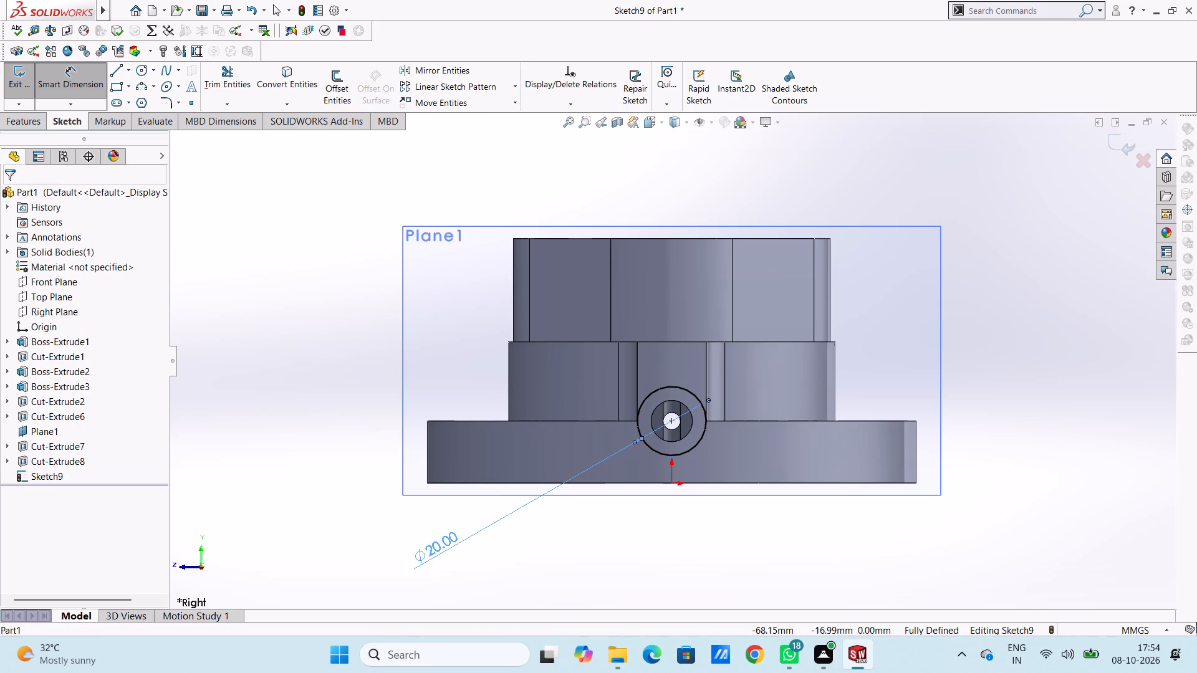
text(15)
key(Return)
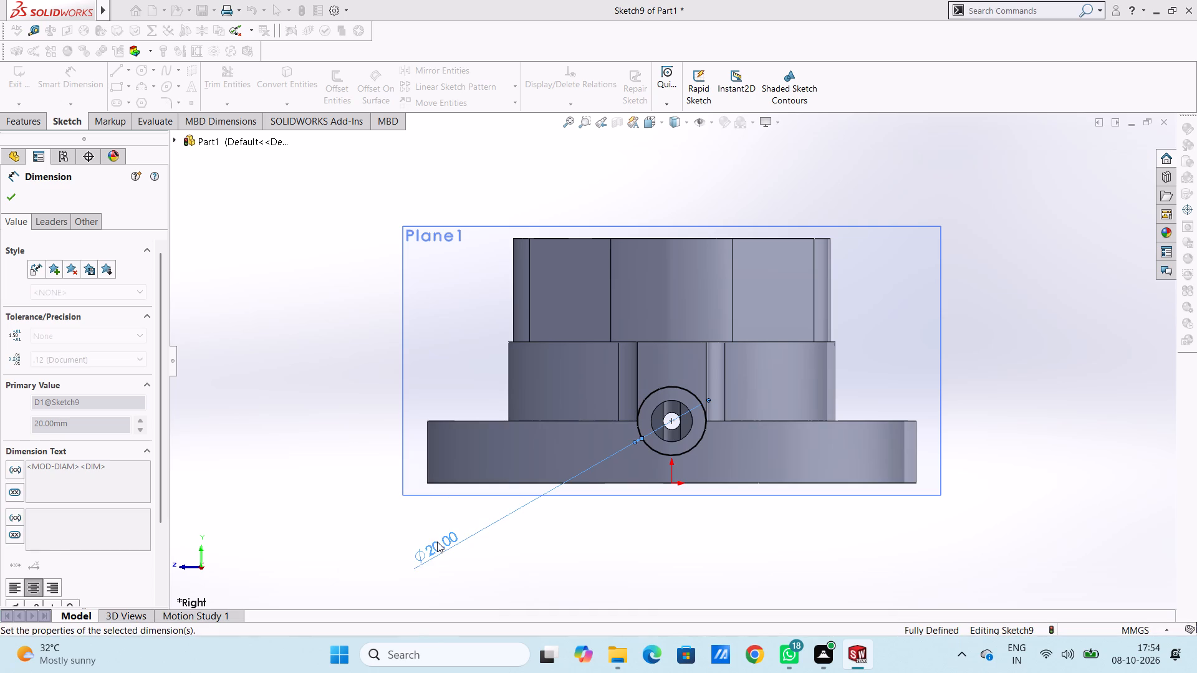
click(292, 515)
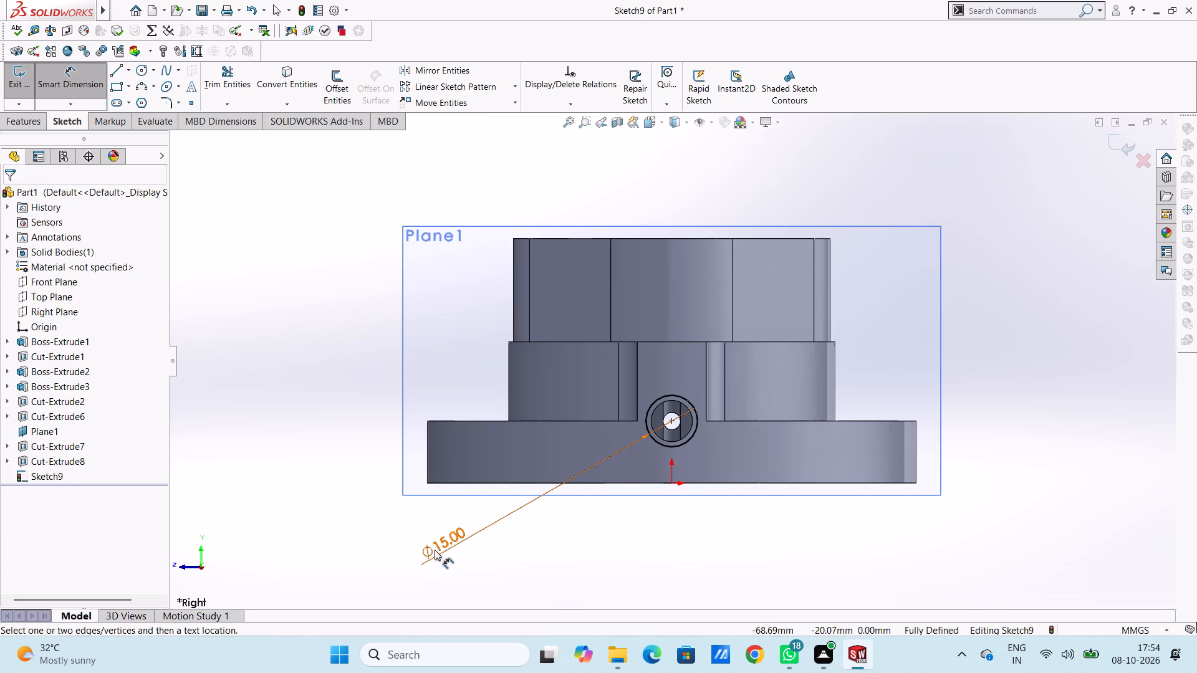
Set the diameter of the circle concentric with the side hole to 16 mm.
double_click(435, 550)
text(16)
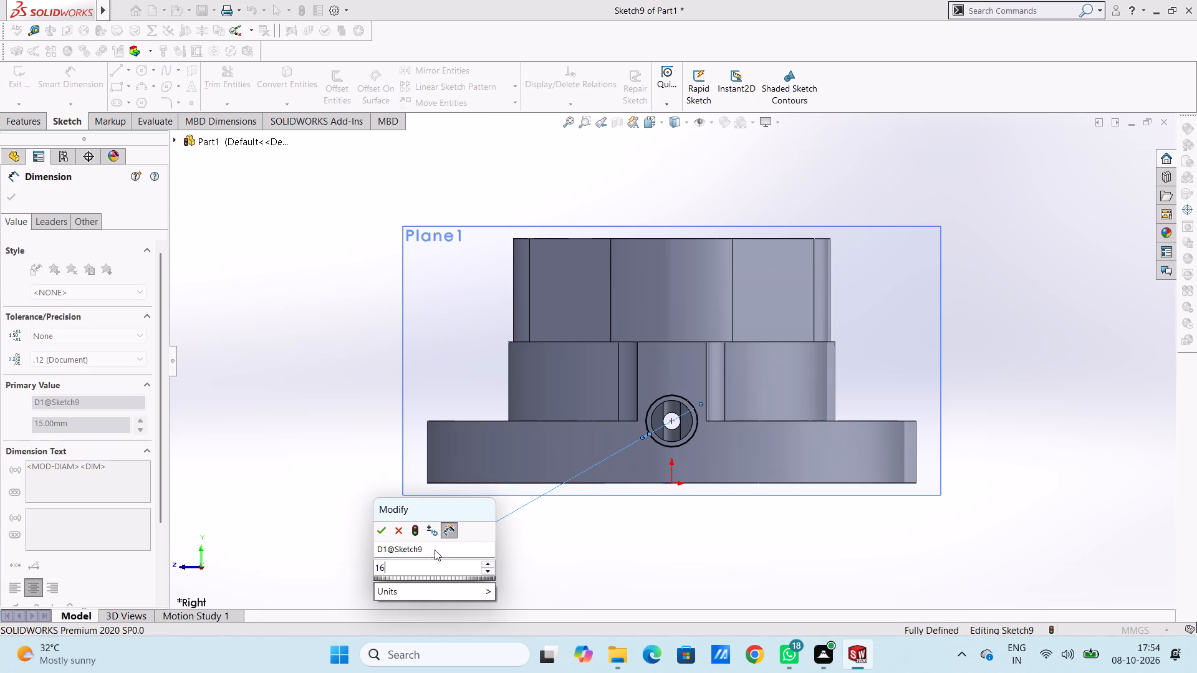
key(Return)
click(315, 460)
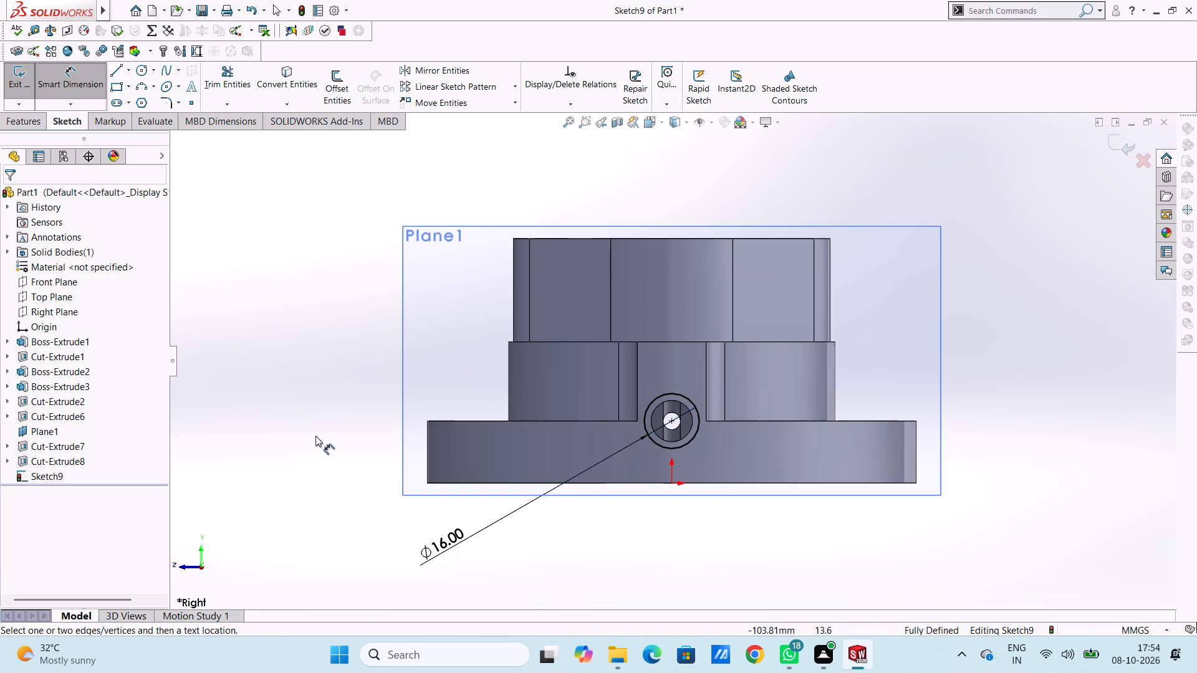
Cut-extrude the 16 mm circle into the side arm to a blind depth of 3.5 mm.
middle_drag(323, 441, 352, 482)
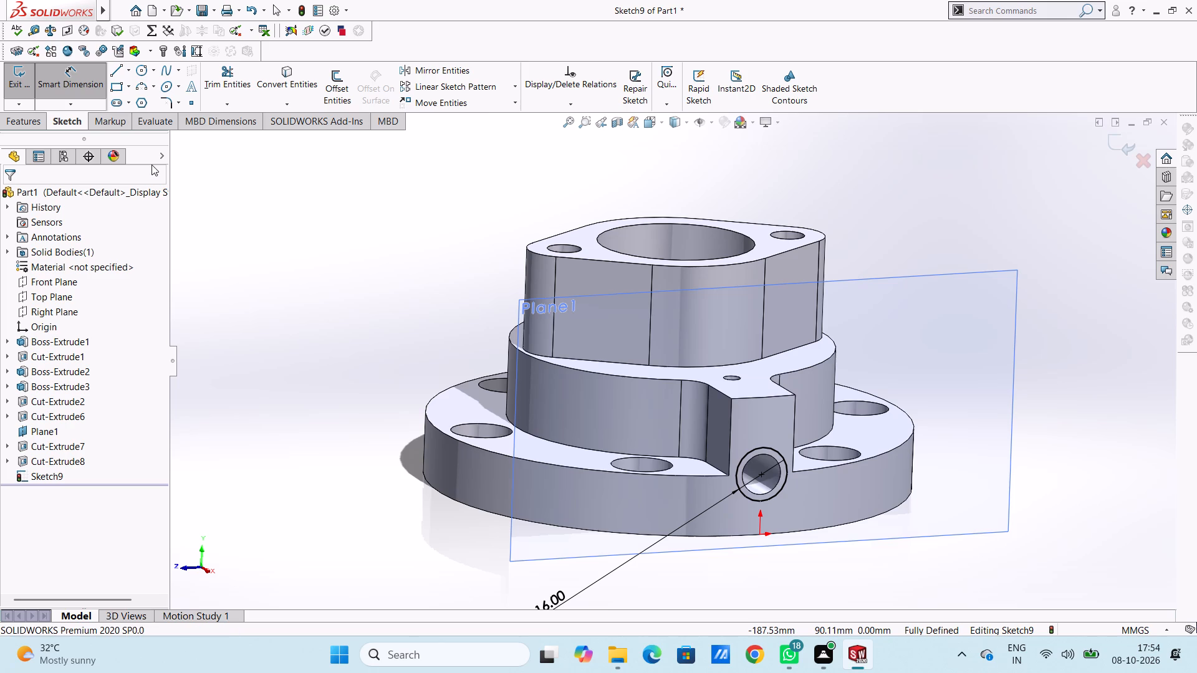
click(65, 82)
click(26, 125)
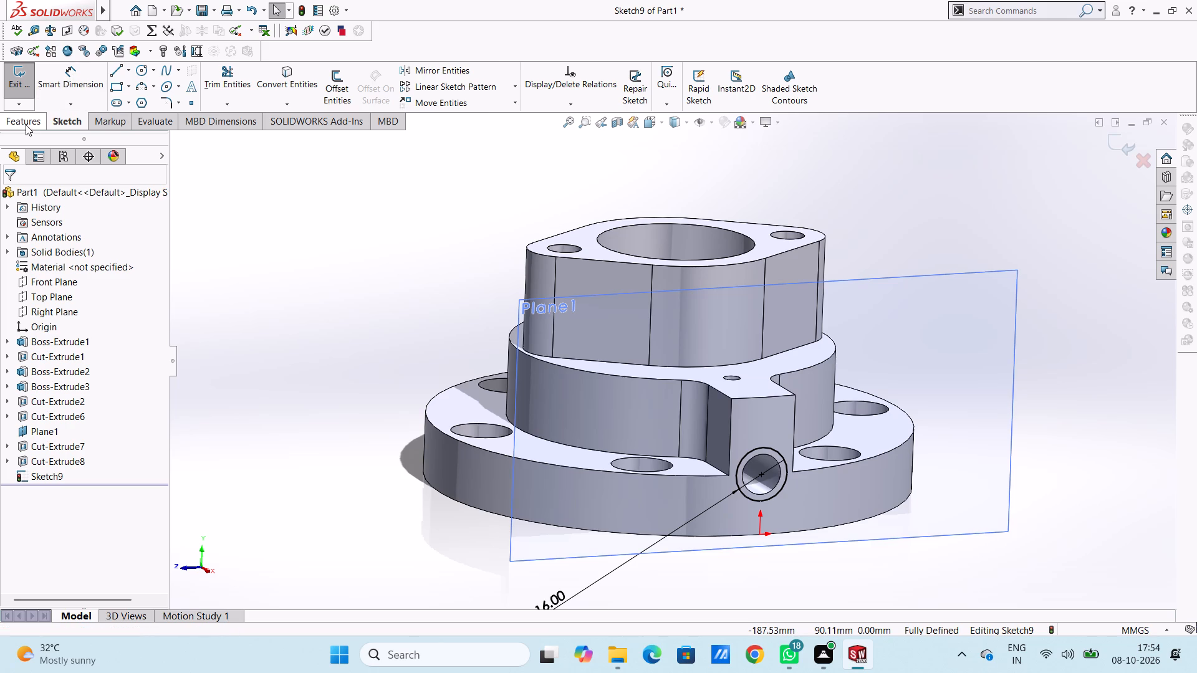
click(203, 88)
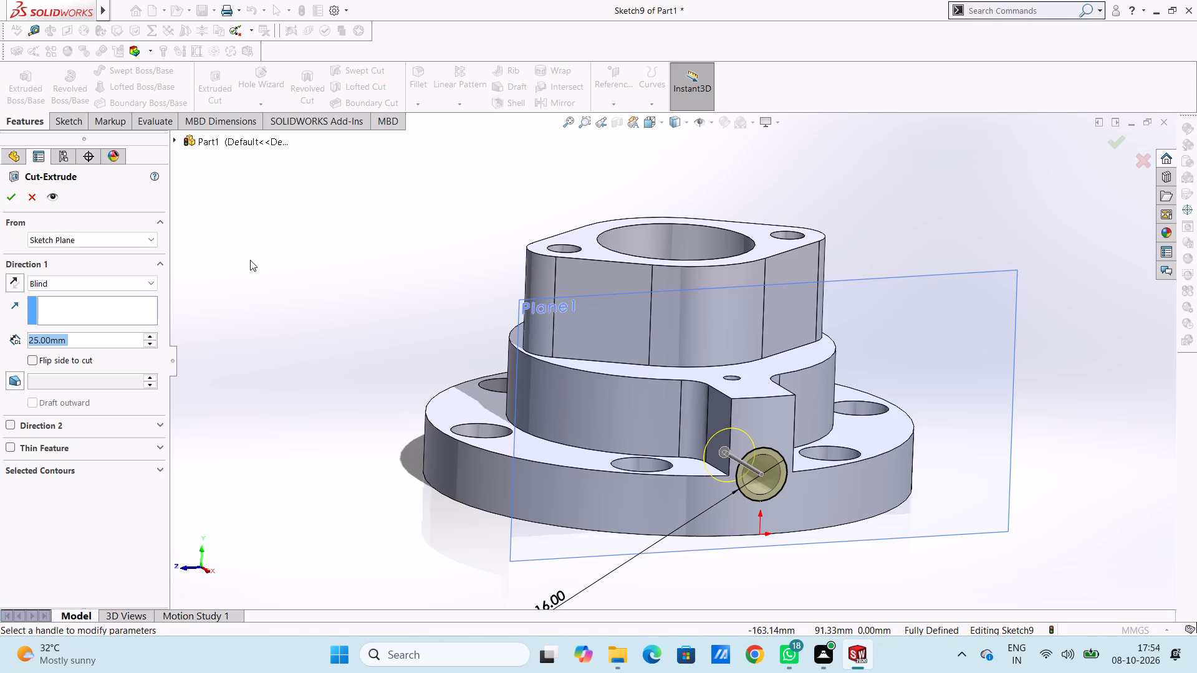
text(3.5)
key(Return)
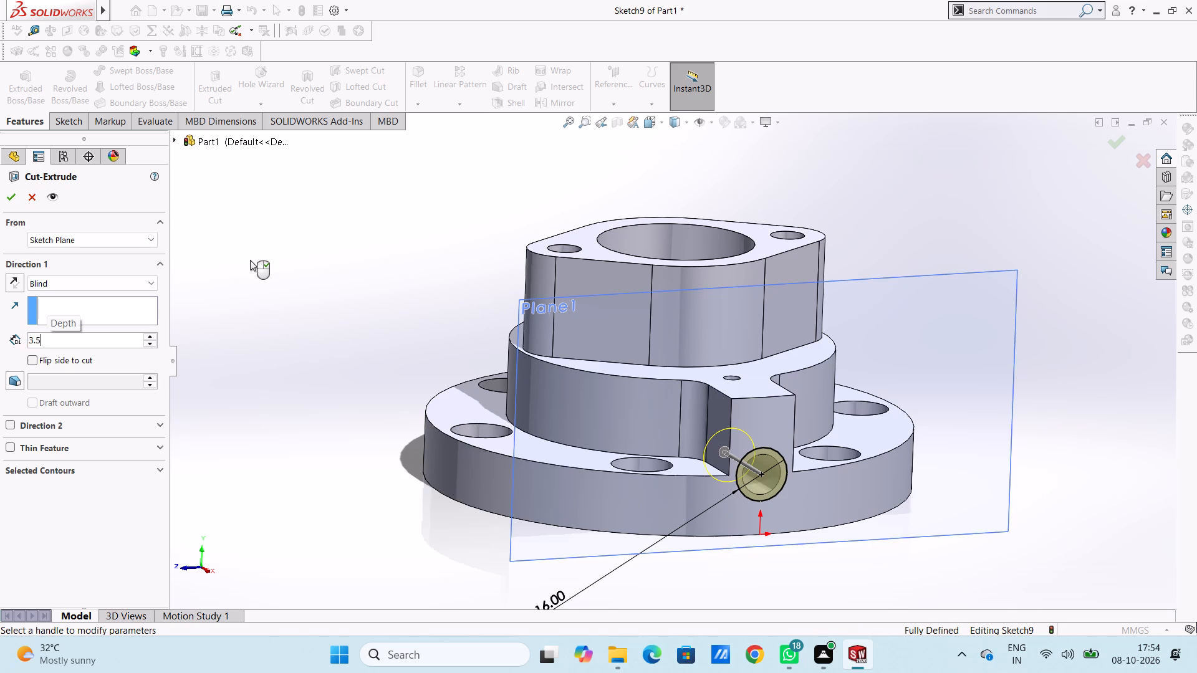
click(12, 198)
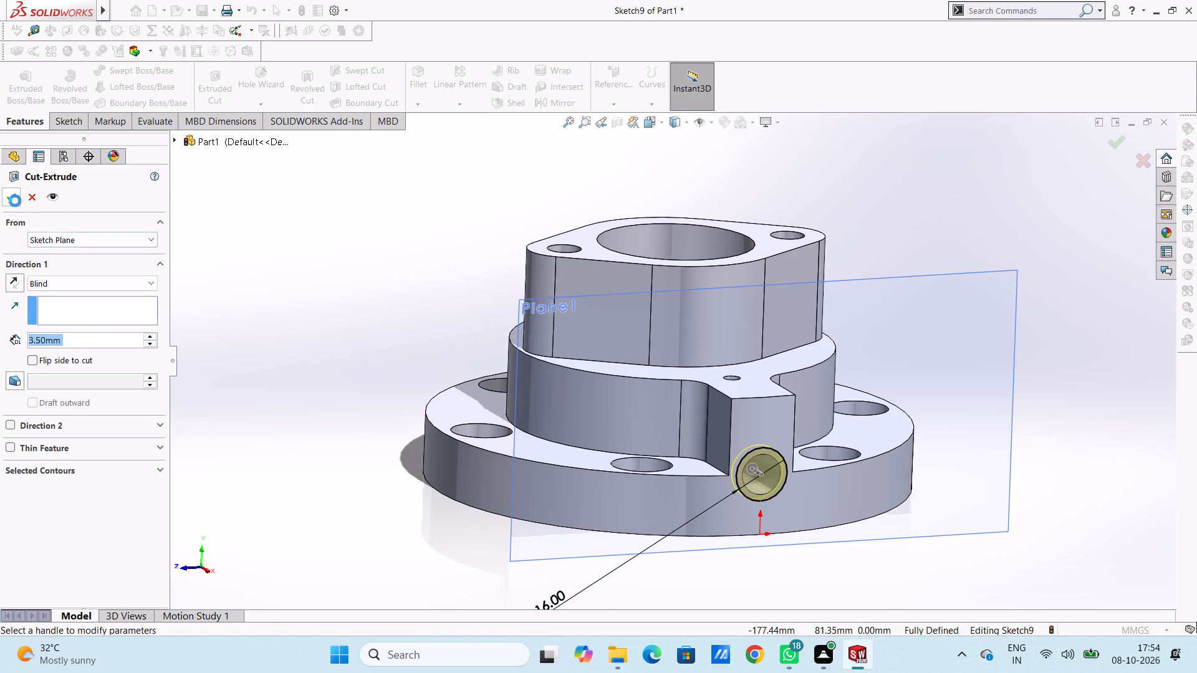
click(243, 246)
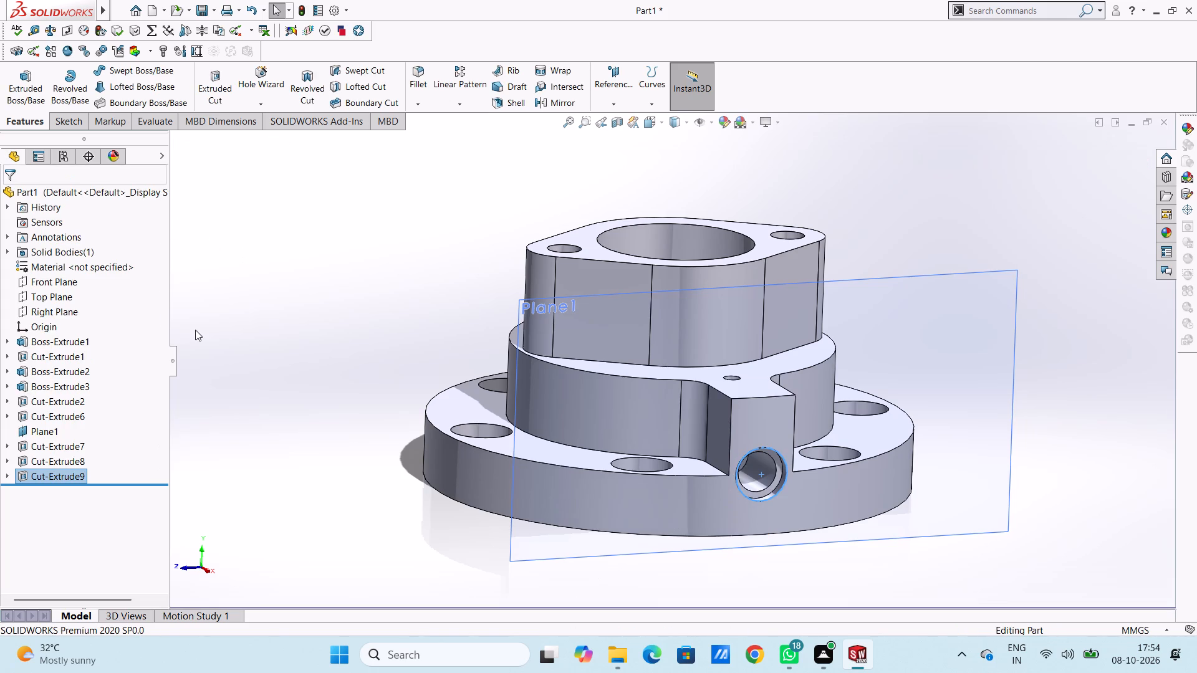
Hide the offset plane Plane1 at the face of the counterbored arm.
scroll(67, 456, down, 3)
scroll(57, 442, up, 2)
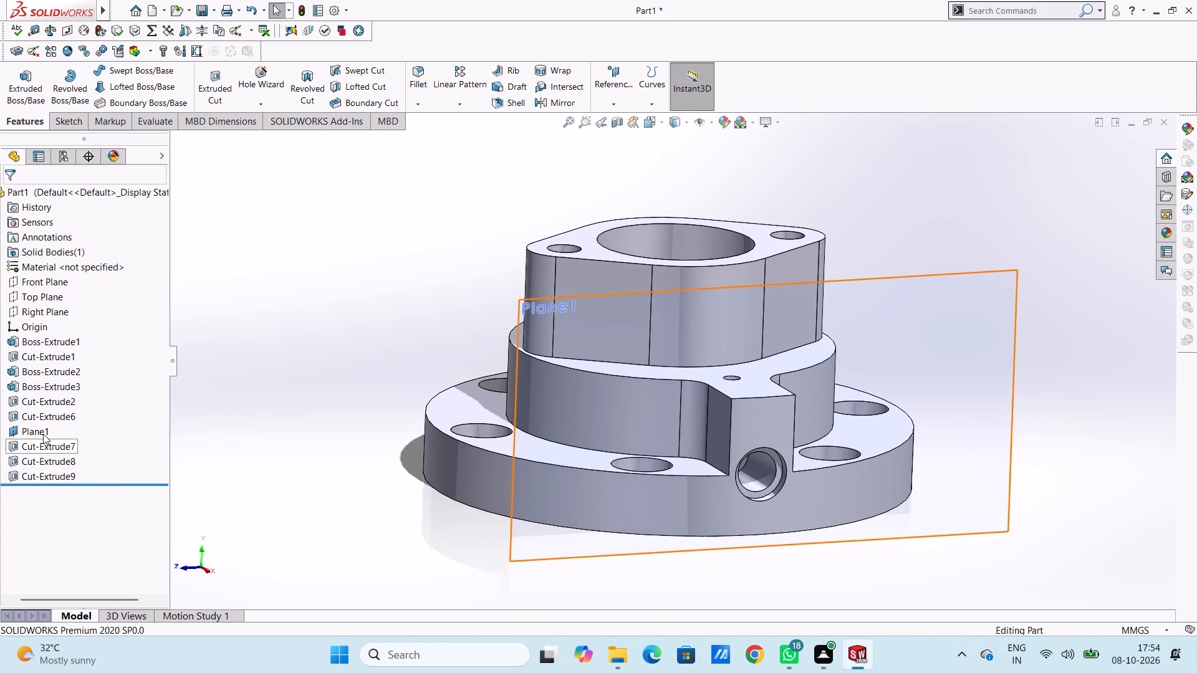
click(42, 430)
click(76, 414)
click(282, 412)
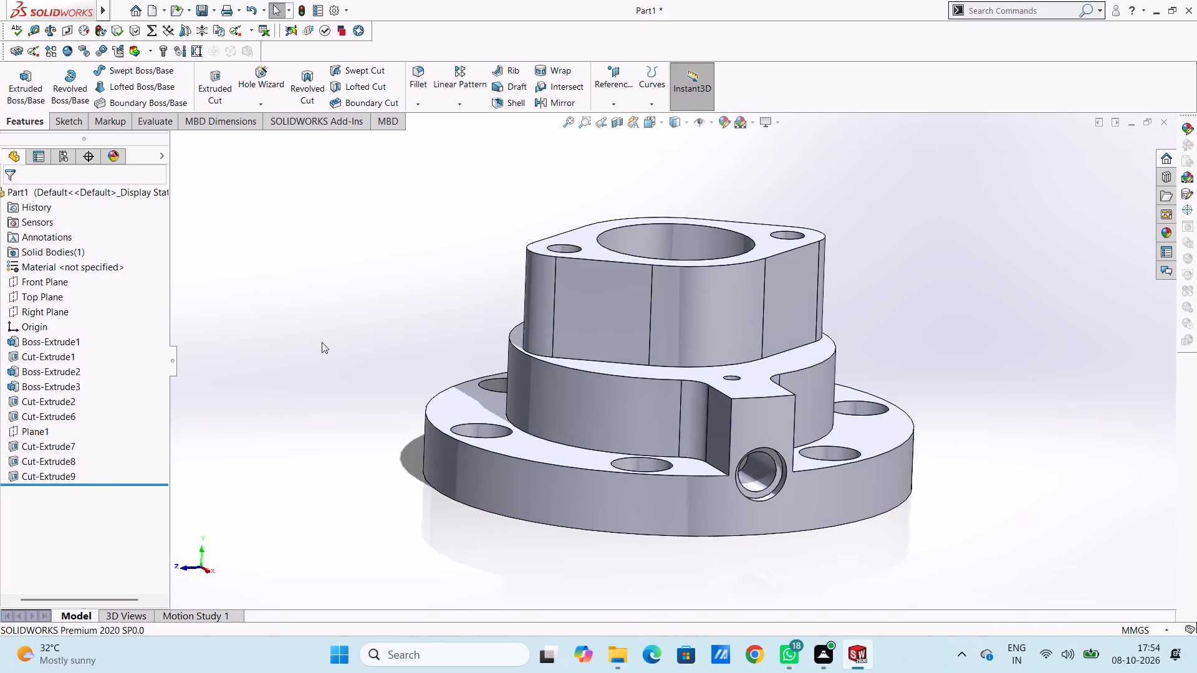
Examine the stepped side hole, the arms and the bosses from several viewing angles.
scroll(327, 335, up, 1)
middle_drag(330, 335, 294, 297)
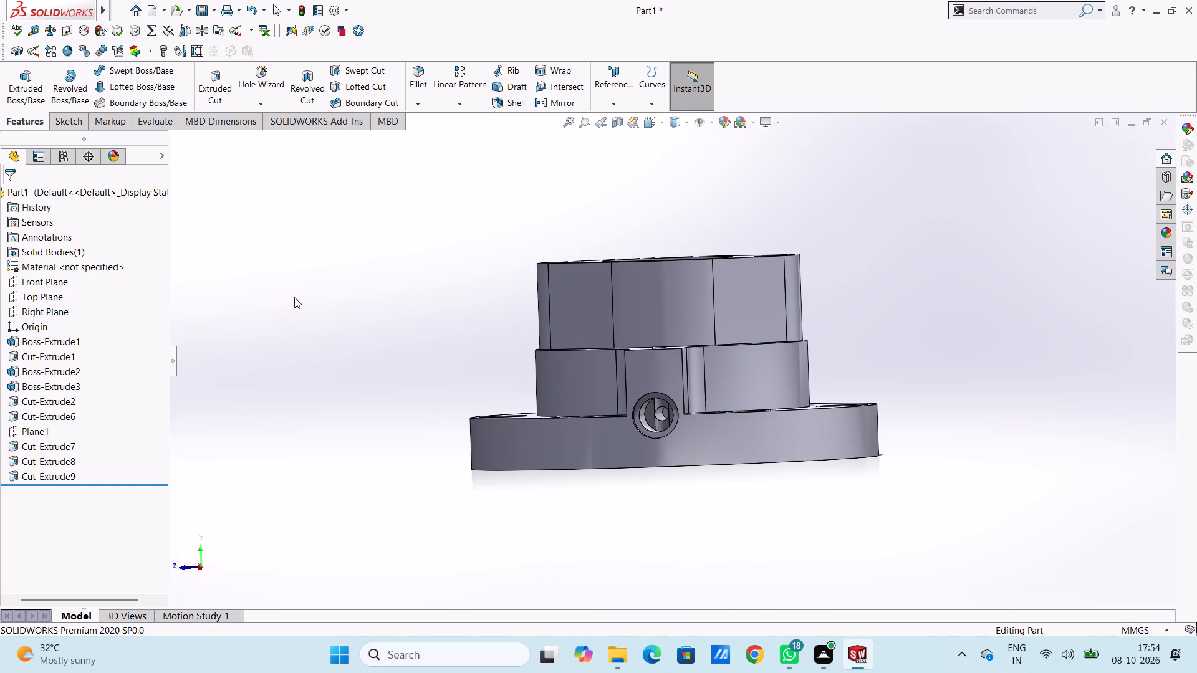
middle_drag(332, 386, 320, 383)
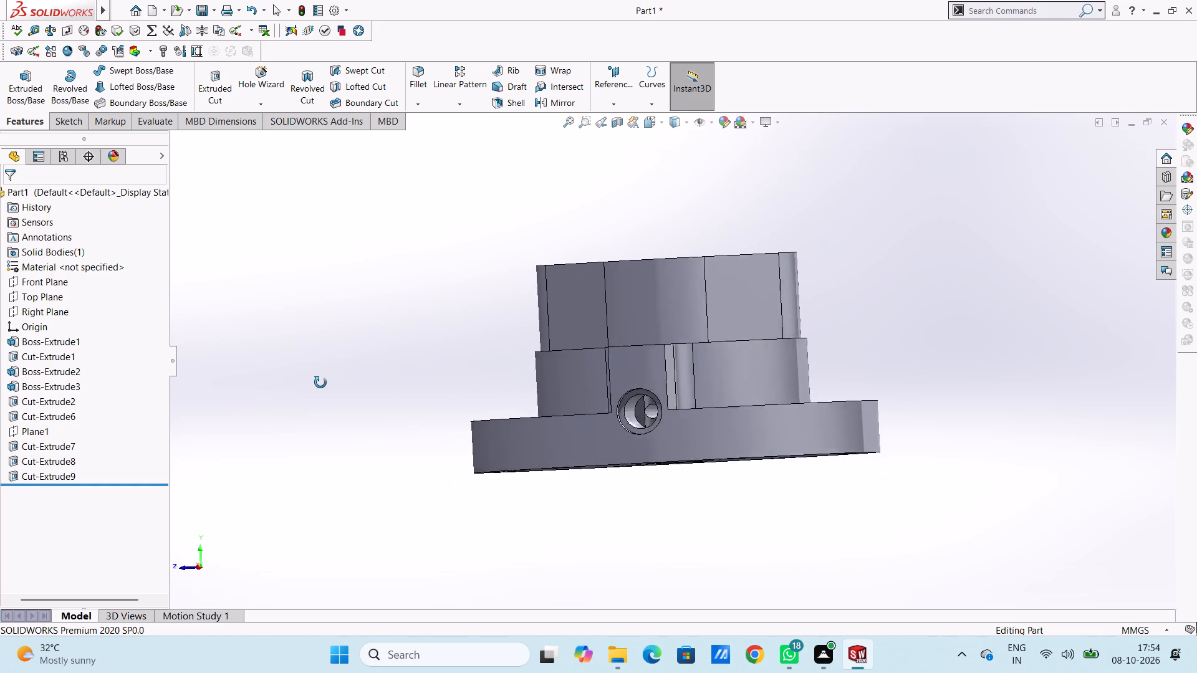
middle_drag(320, 383, 378, 387)
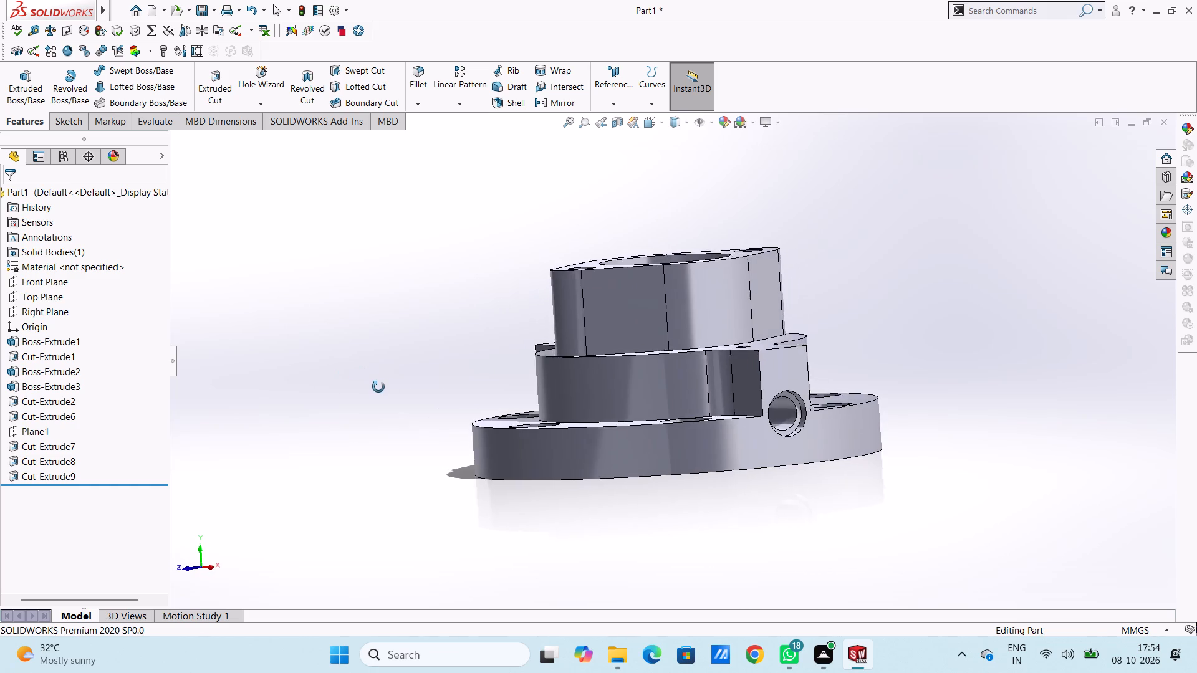
middle_drag(378, 387, 502, 449)
middle_drag(414, 408, 308, 500)
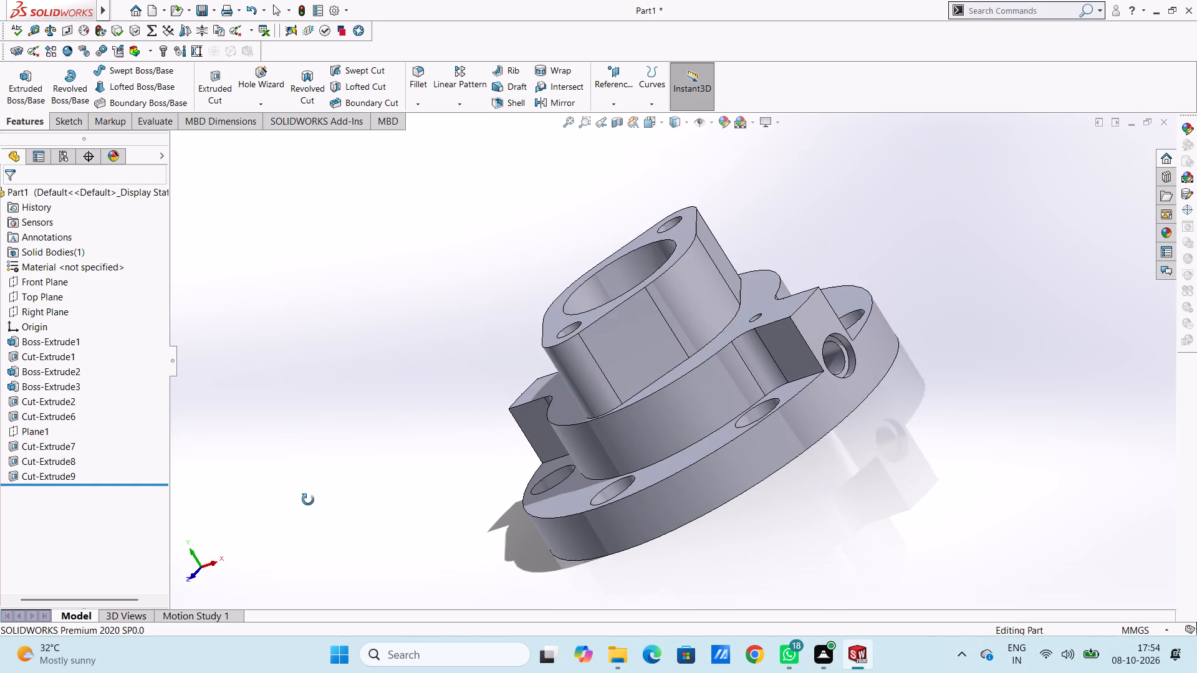
middle_drag(308, 500, 308, 501)
Create a reference plane offset 71 mm from the Right Plane, flipped to the side opposite the counterbored arm.
key(ctrl+1)
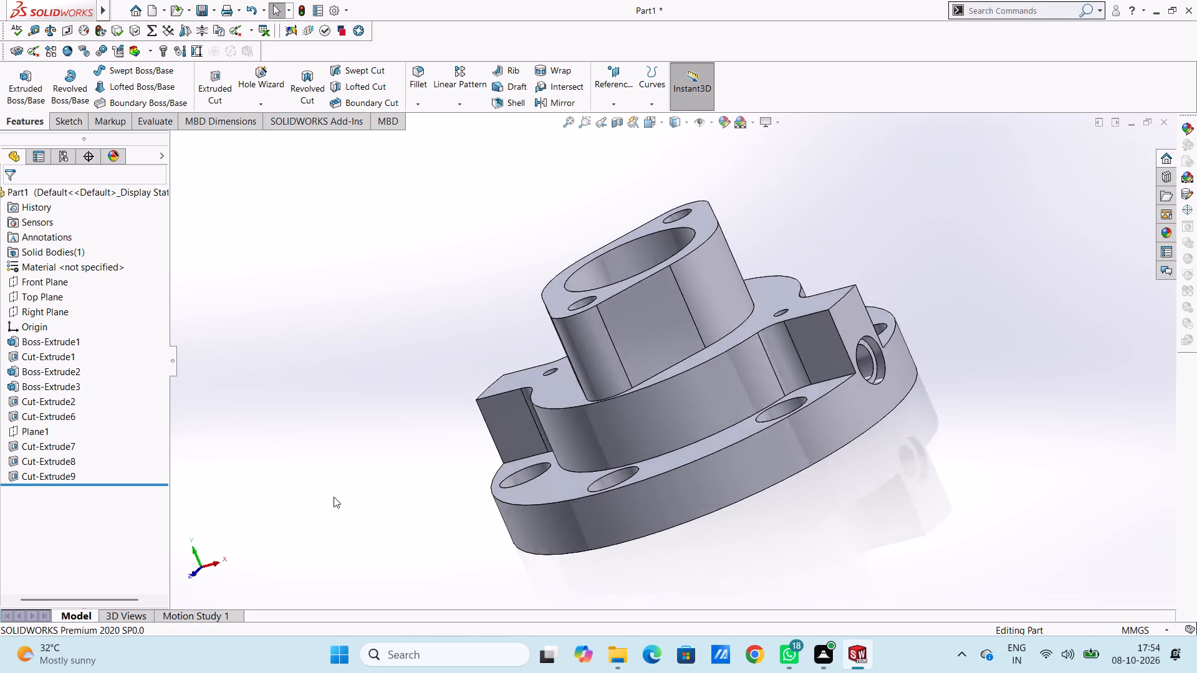
scroll(380, 445, up, 3)
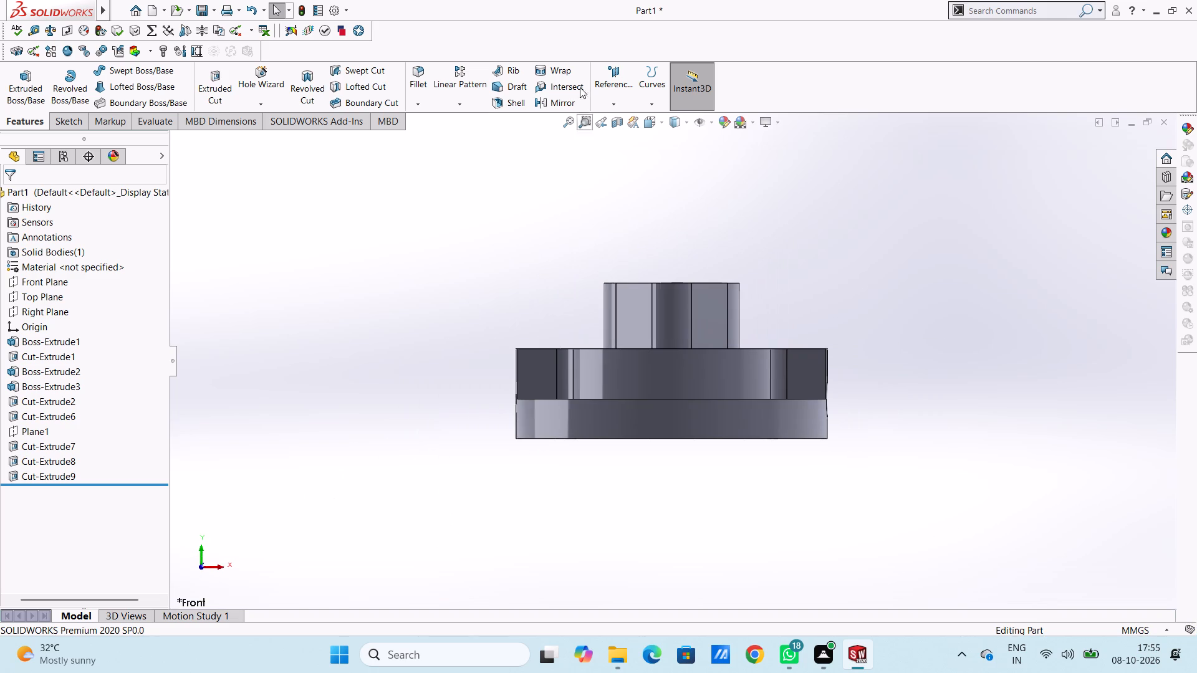
click(616, 71)
click(626, 116)
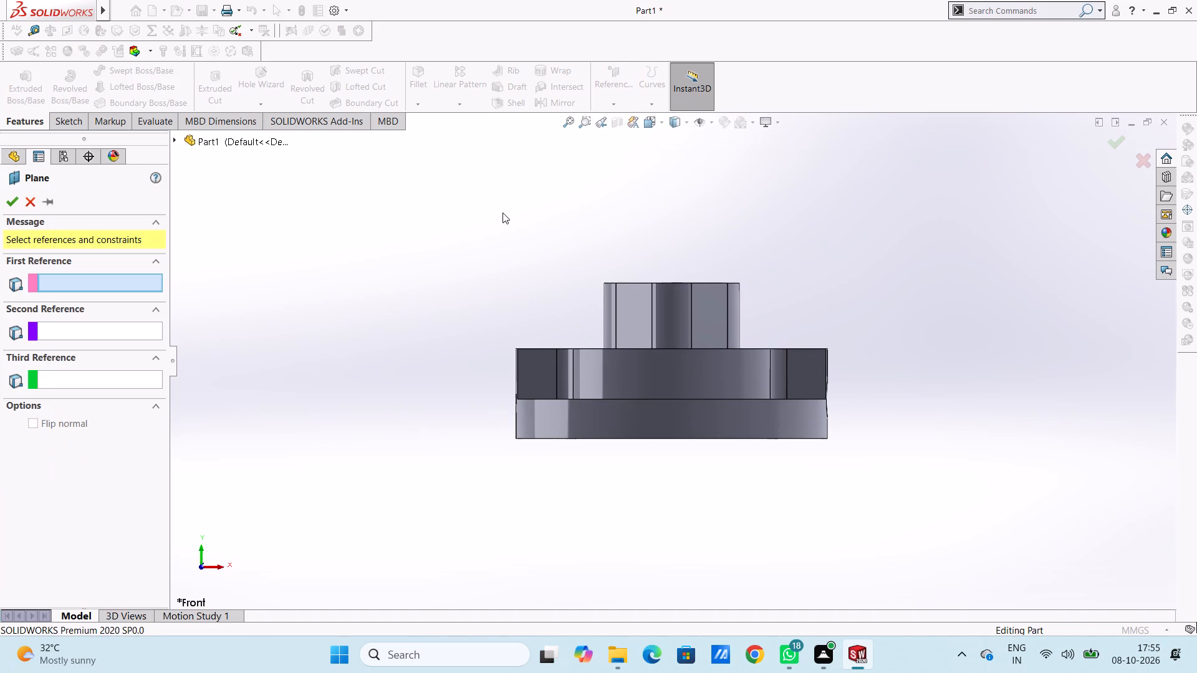
click(253, 144)
click(211, 141)
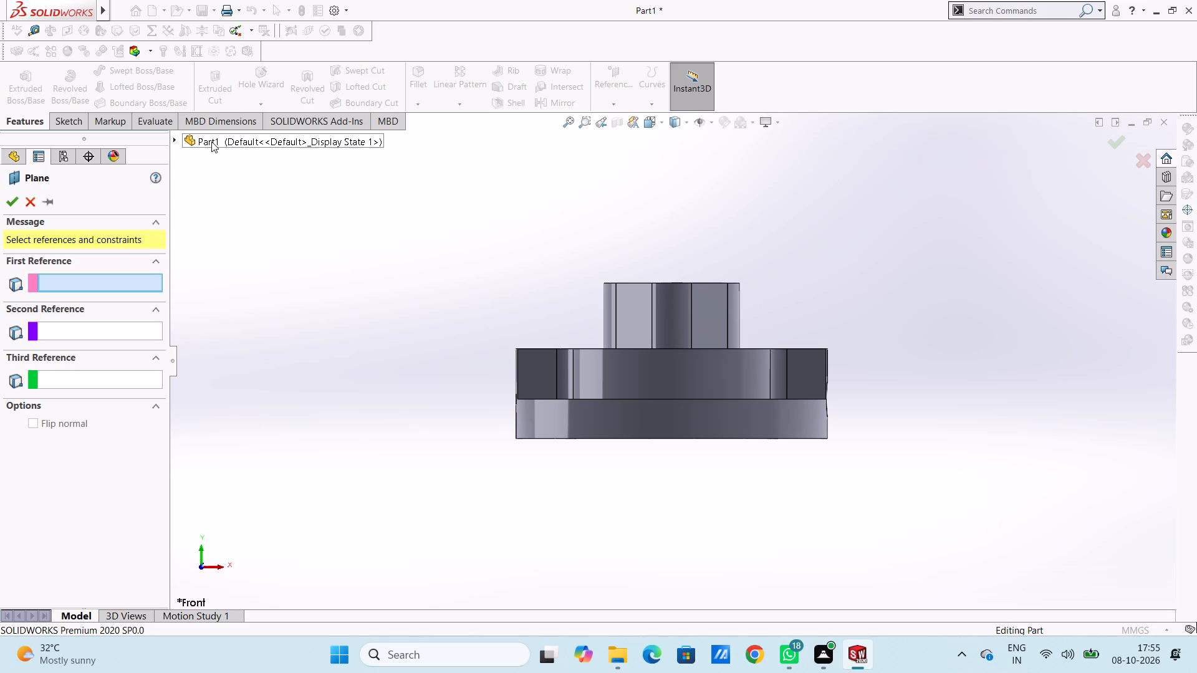
click(254, 142)
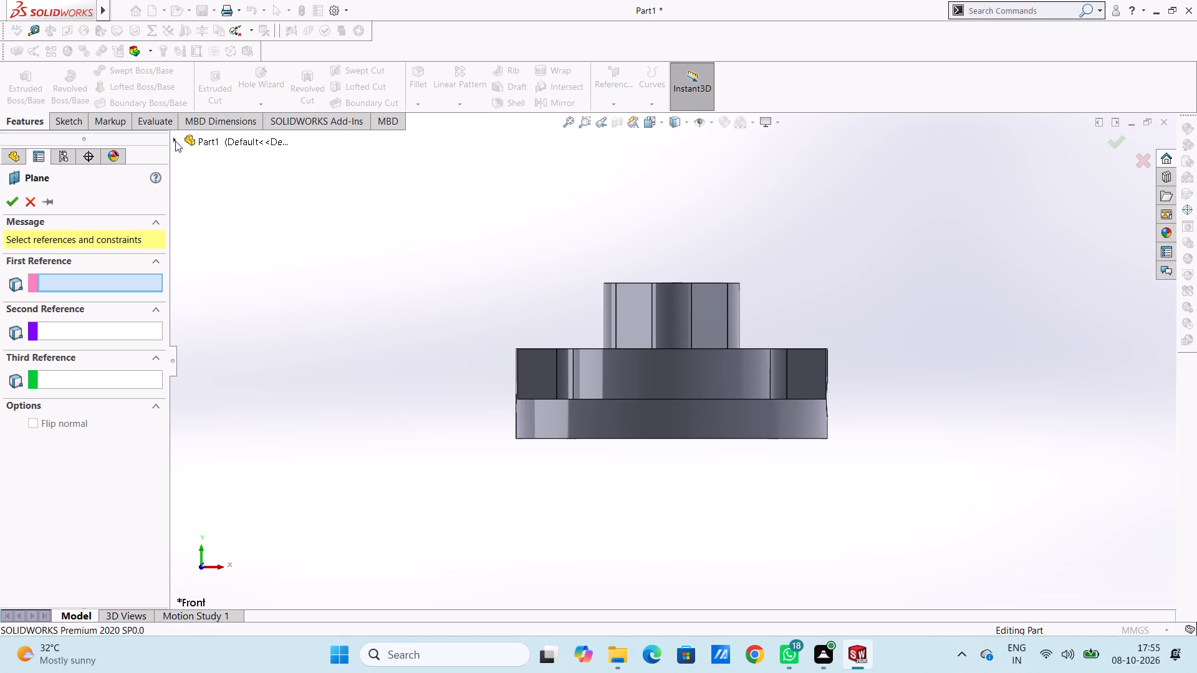
click(175, 138)
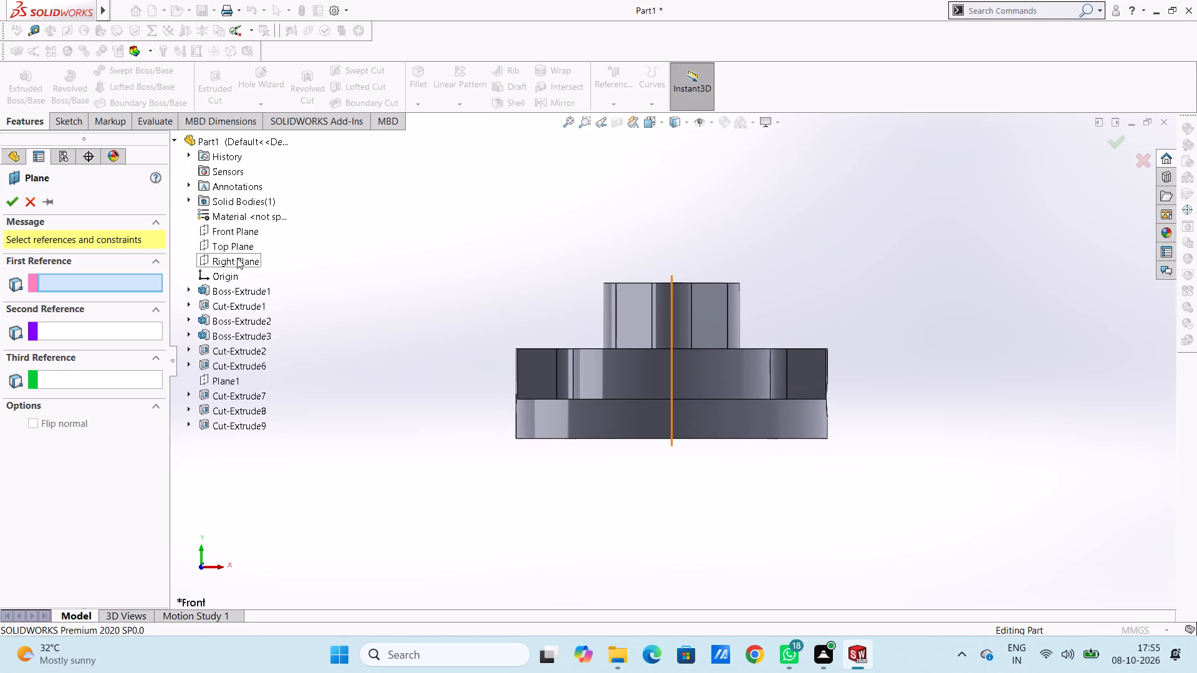
click(237, 258)
double_click(87, 394)
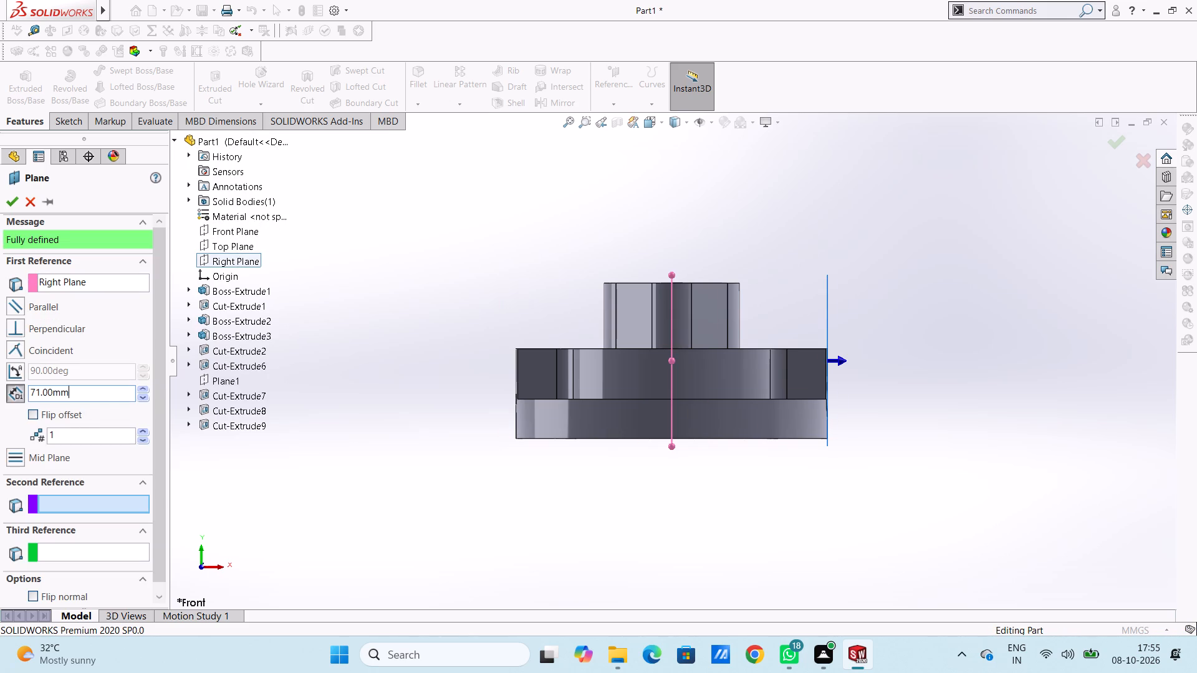
click(36, 412)
click(14, 204)
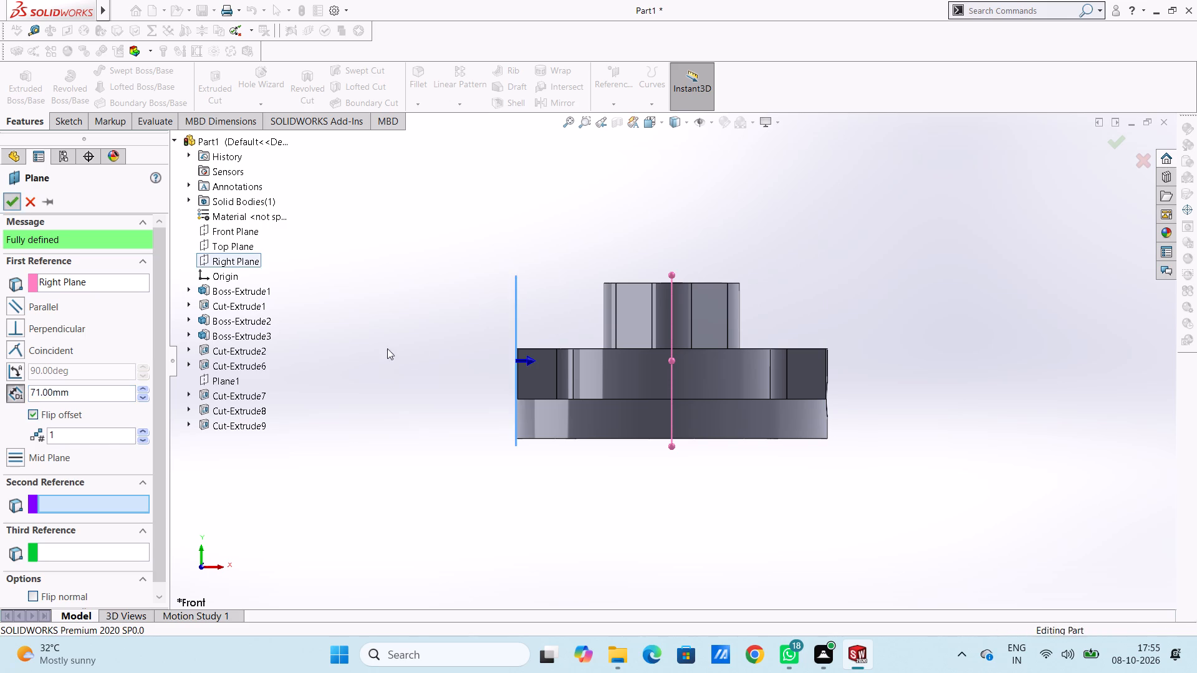
click(432, 361)
On the new 71 mm offset plane, sketch a circle of about 4.23 mm radius concentric with the small side hole.
middle_drag(341, 346, 454, 384)
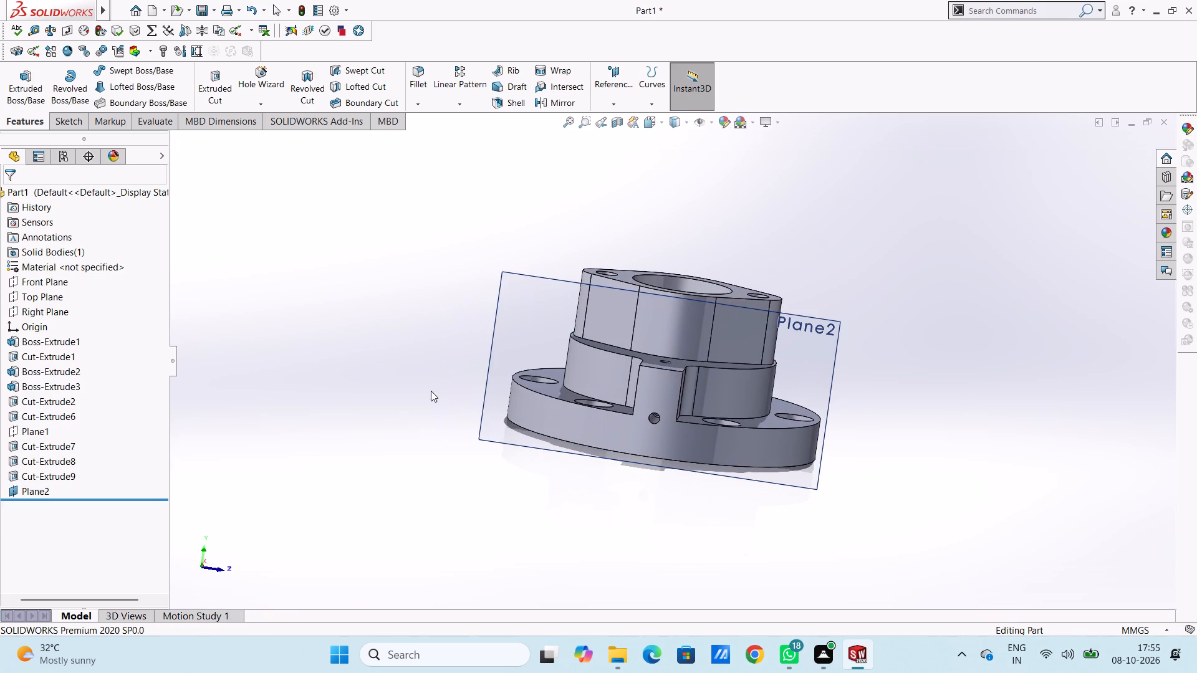
key(ctrl+3)
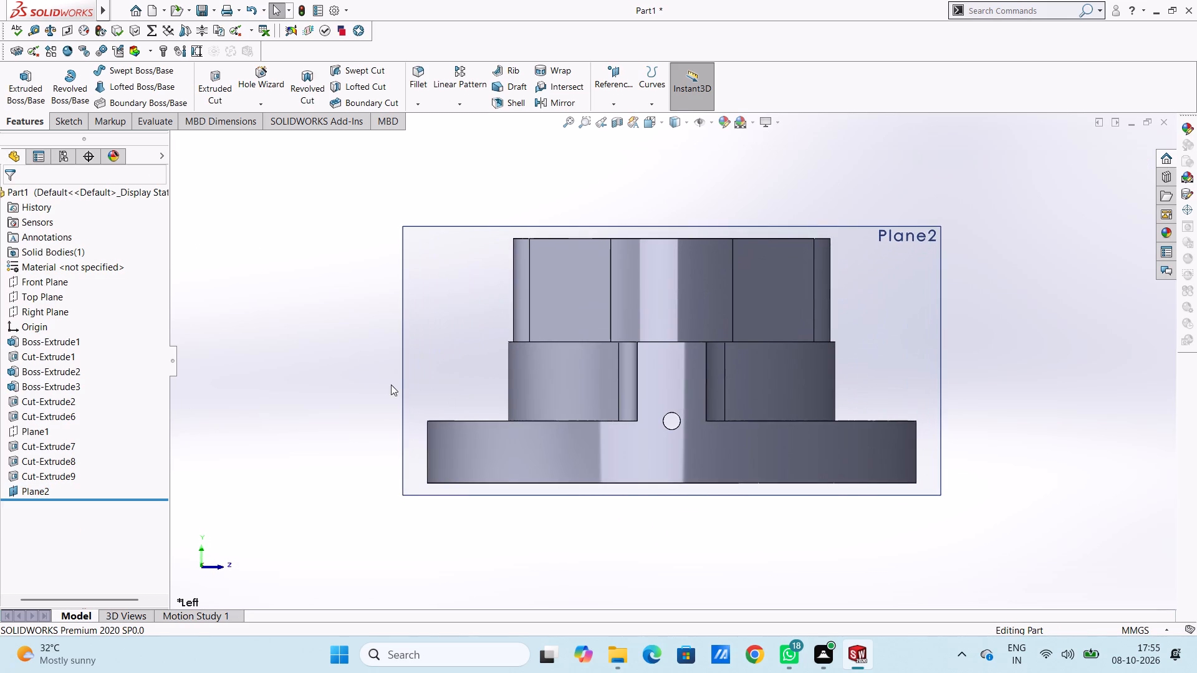
click(453, 342)
click(506, 307)
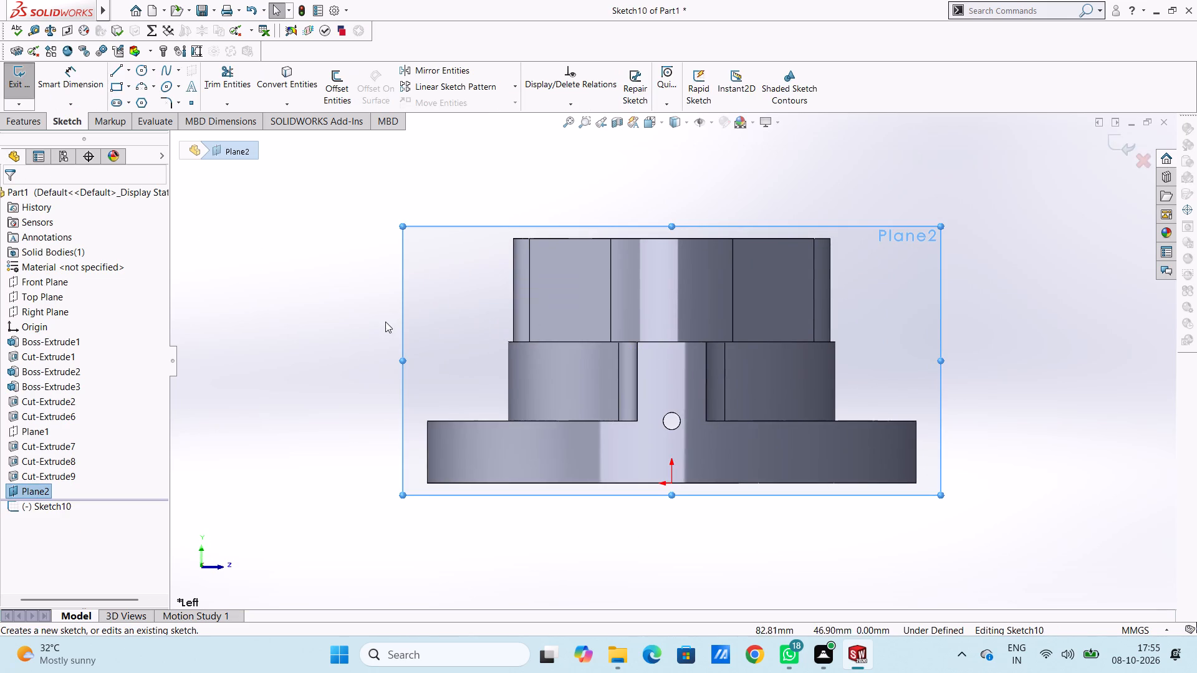
click(385, 322)
click(144, 72)
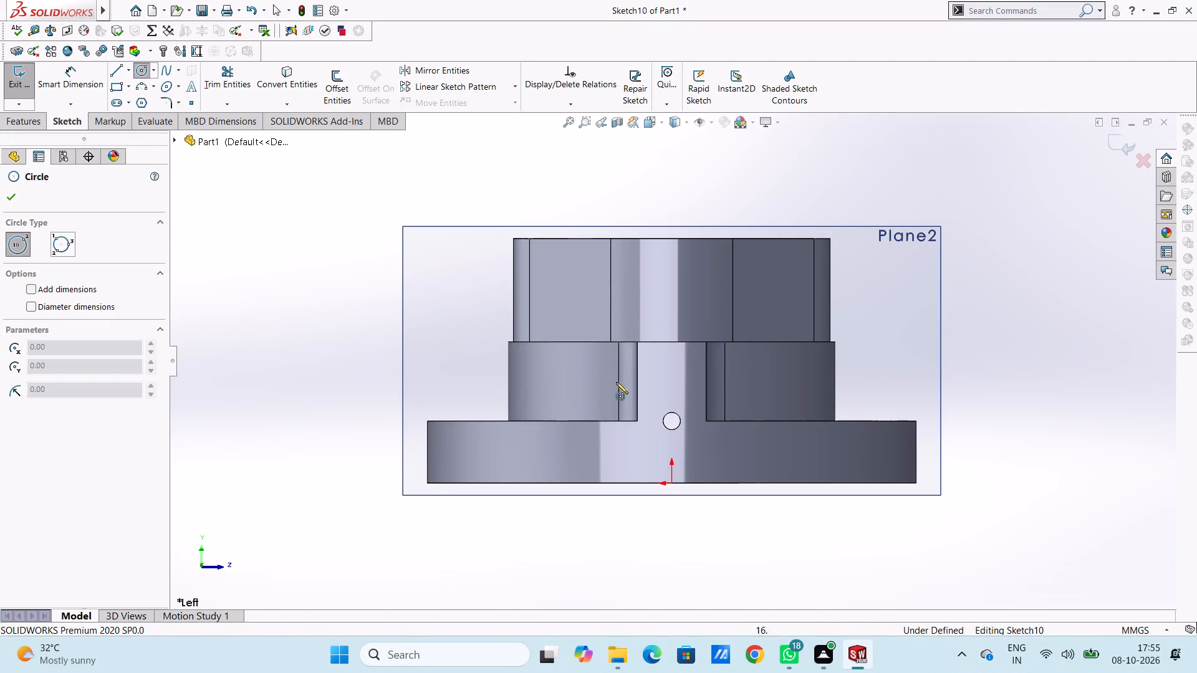
click(671, 420)
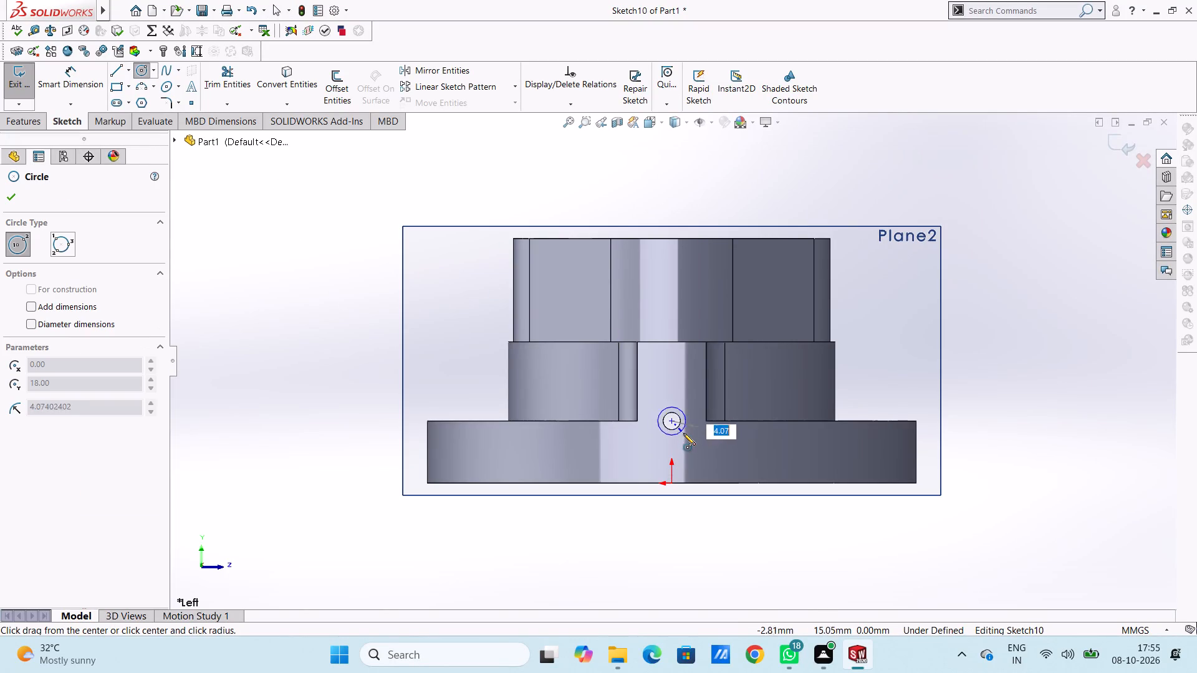
click(683, 430)
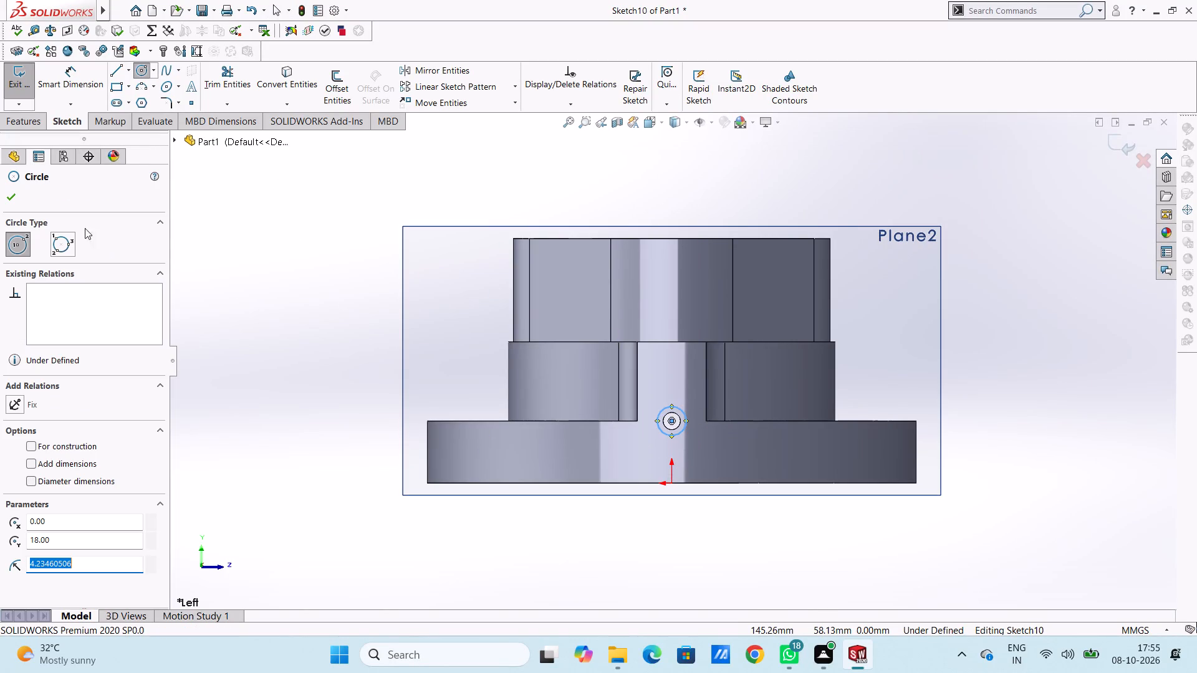
click(14, 198)
Set the diameter of the sketched circle around the small side hole to 12 mm.
click(84, 78)
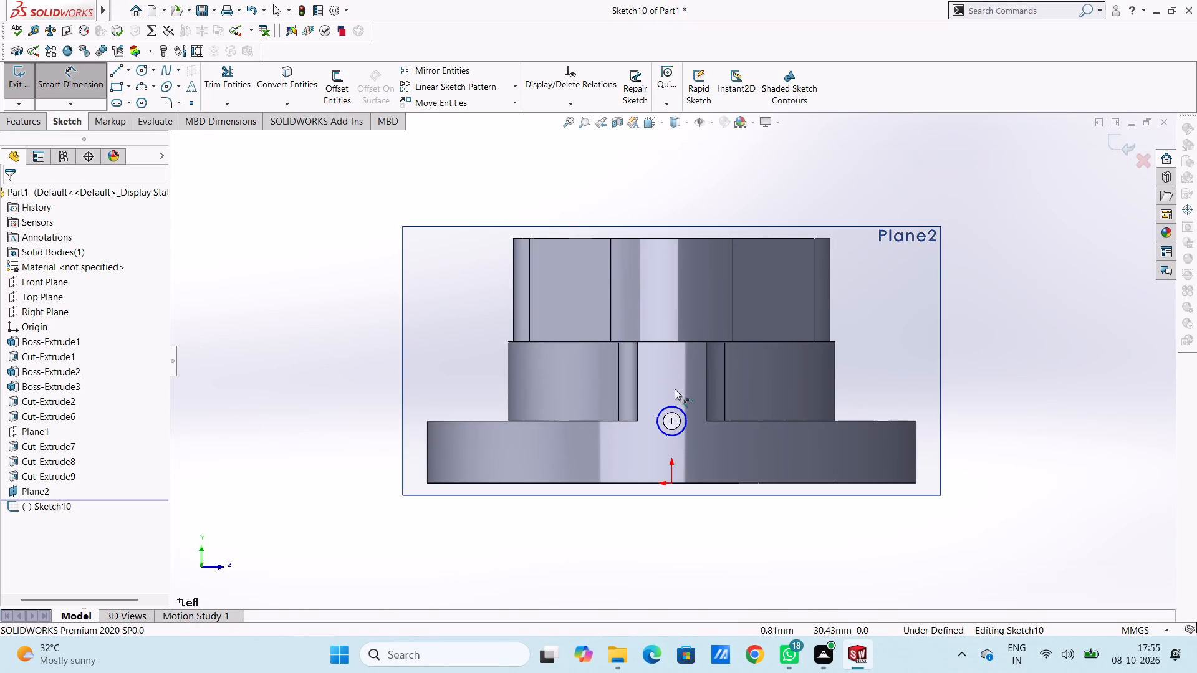
drag(661, 412, 656, 410)
click(322, 340)
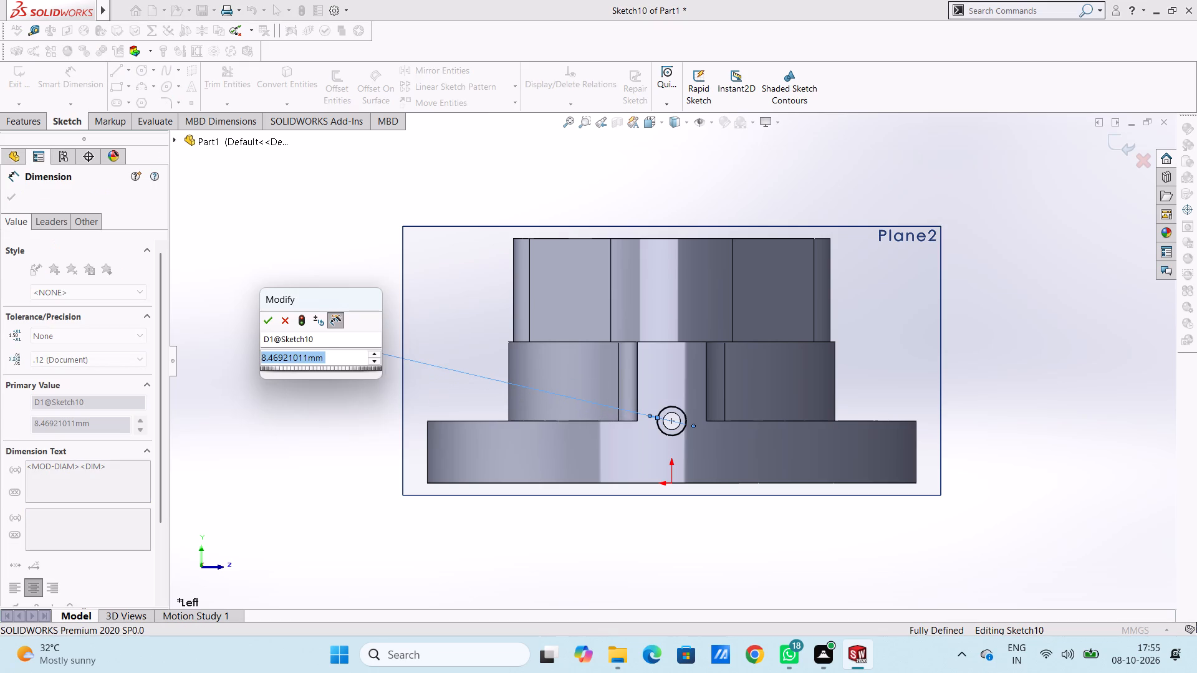
text(12)
key(Return)
click(342, 234)
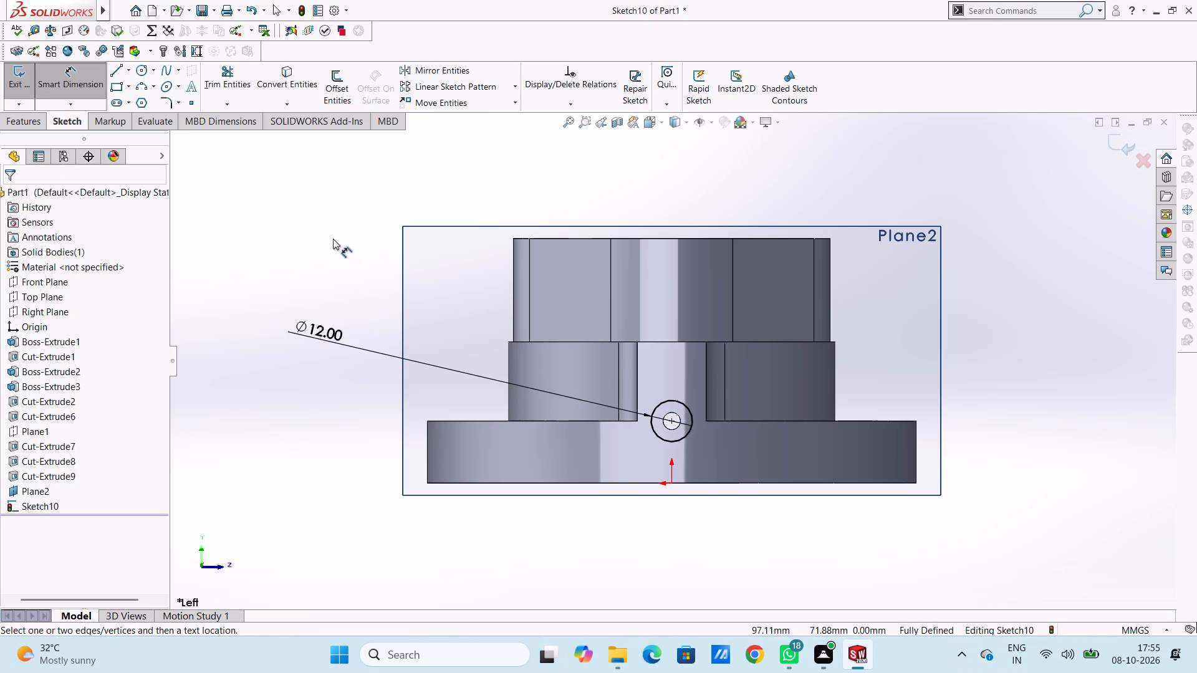
middle_drag(320, 247, 373, 281)
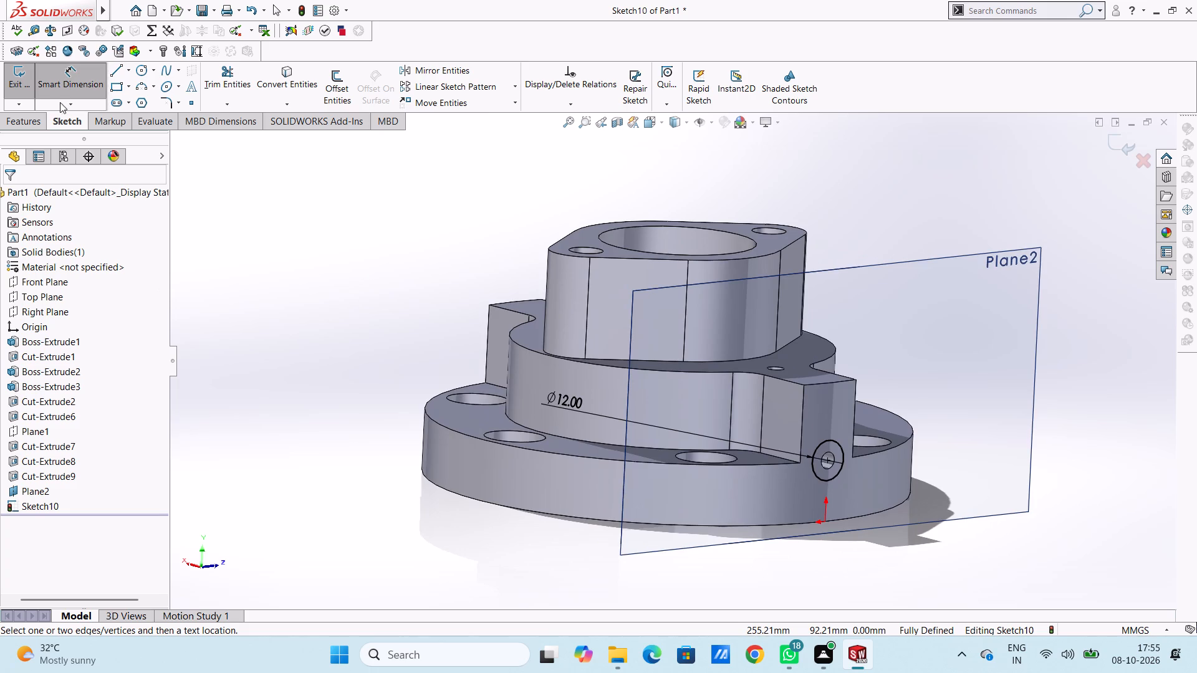
click(65, 87)
Cut-extrude the 12 mm circle blind 25 mm, reversed so it goes into the arm.
click(29, 125)
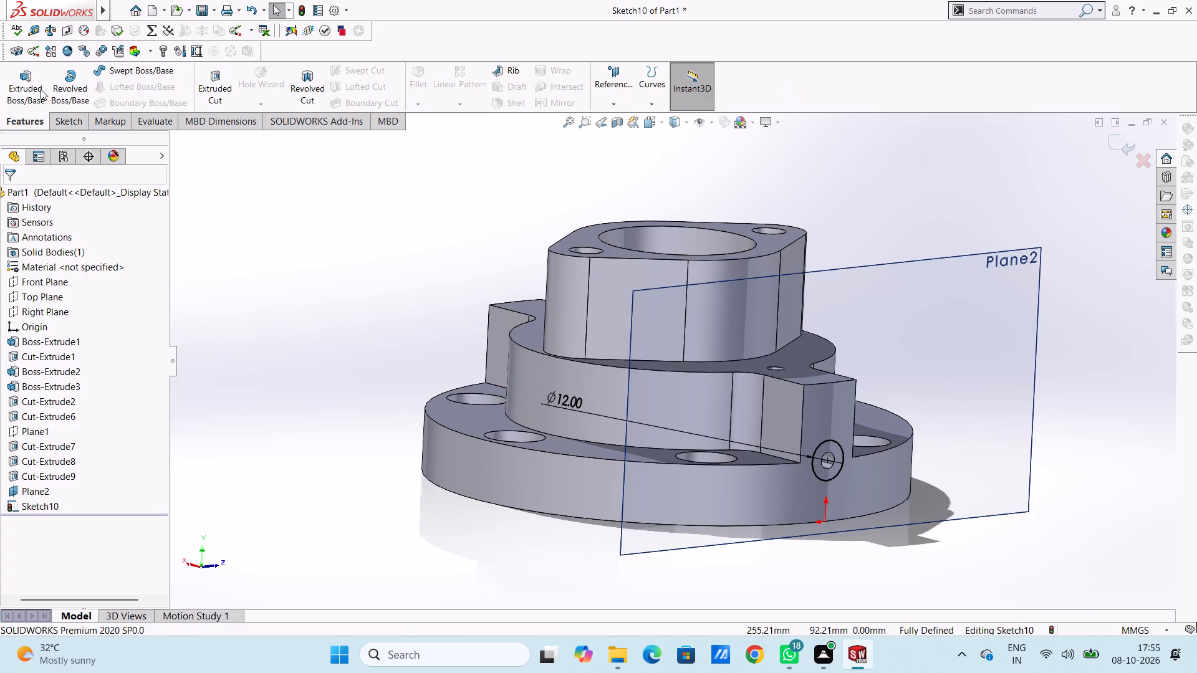
click(224, 92)
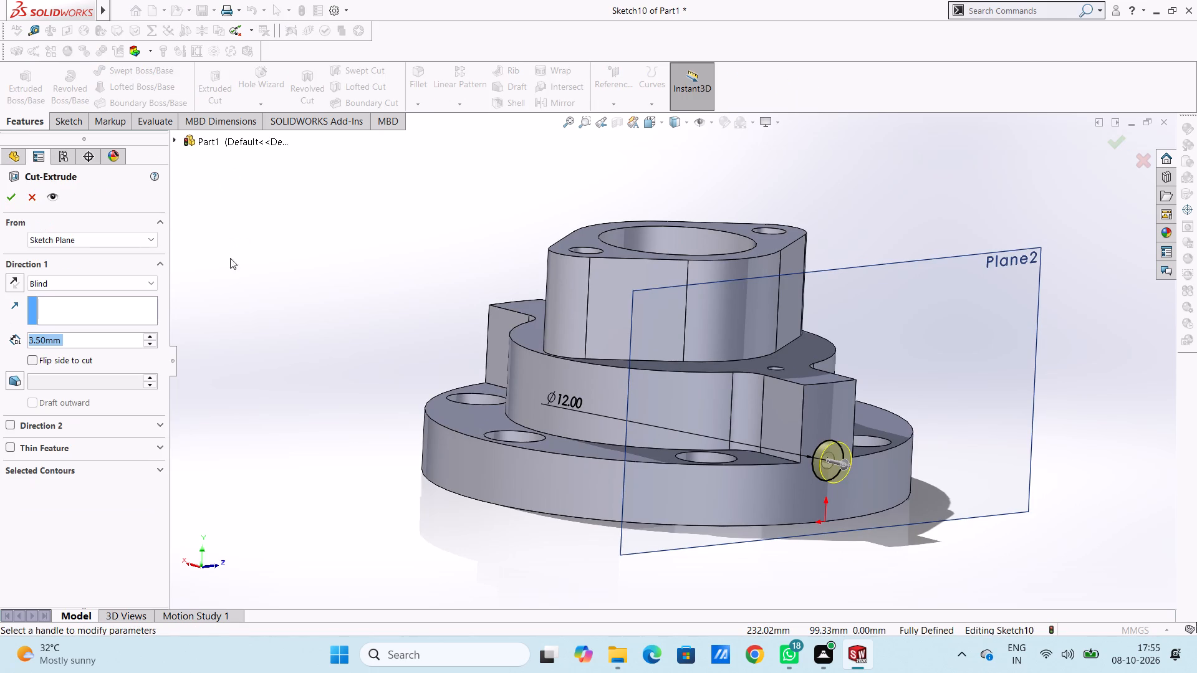
click(17, 279)
double_click(86, 335)
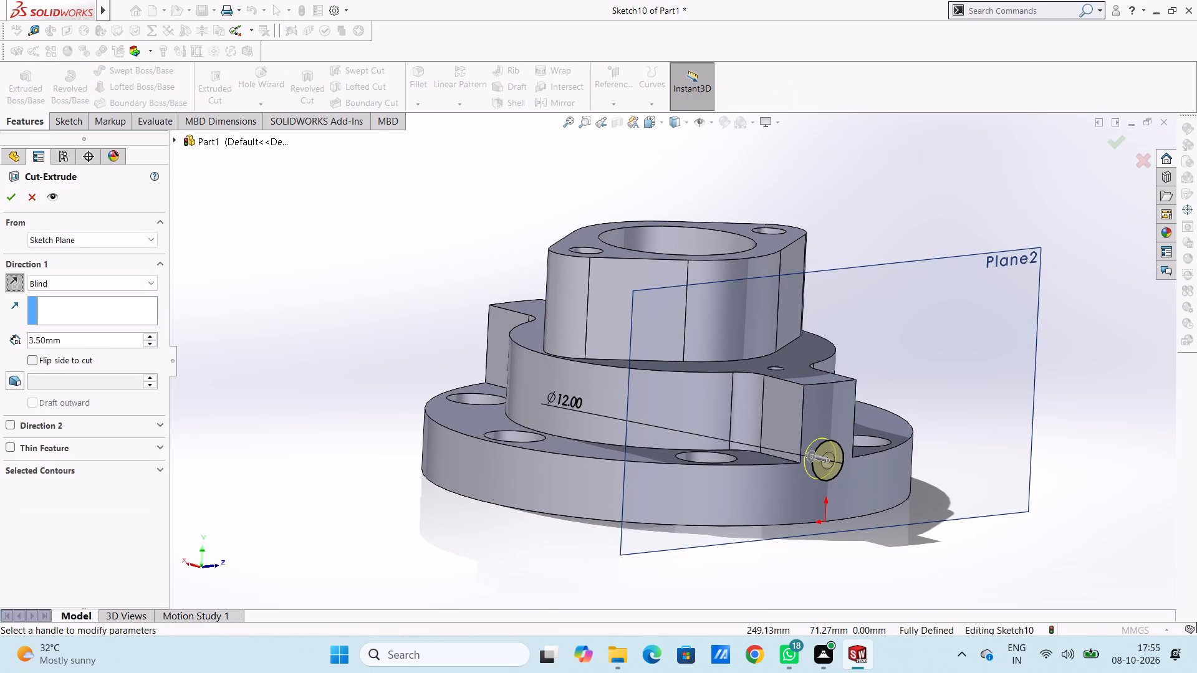
text(25)
key(Return)
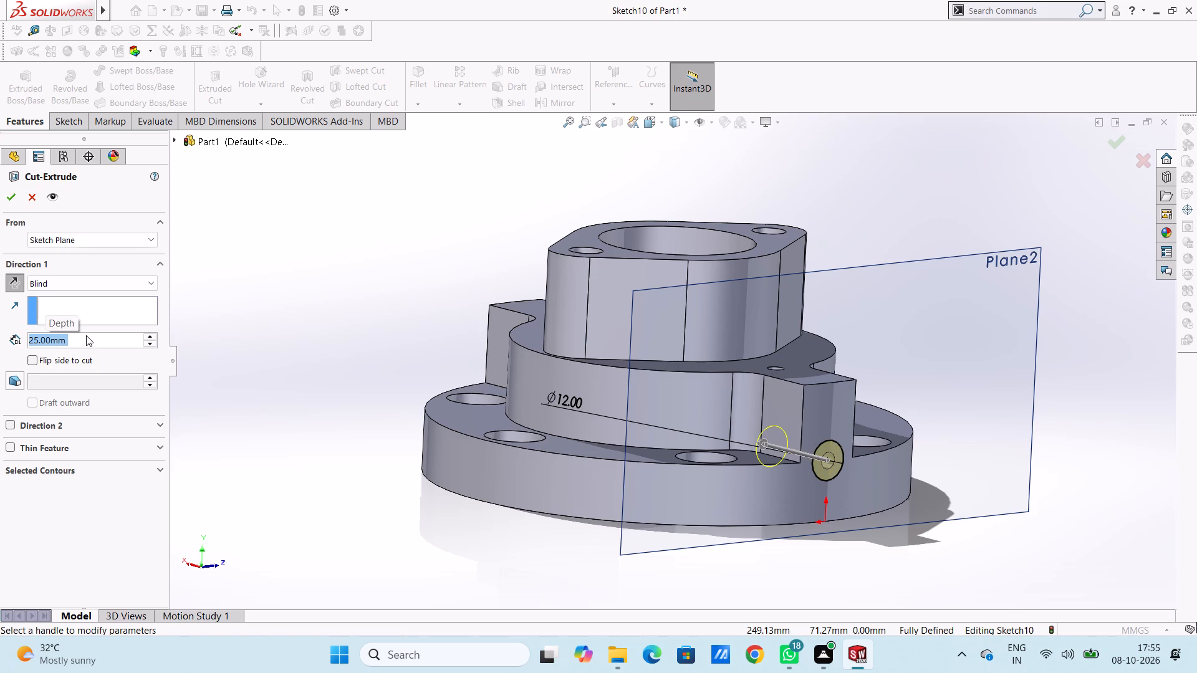
click(14, 199)
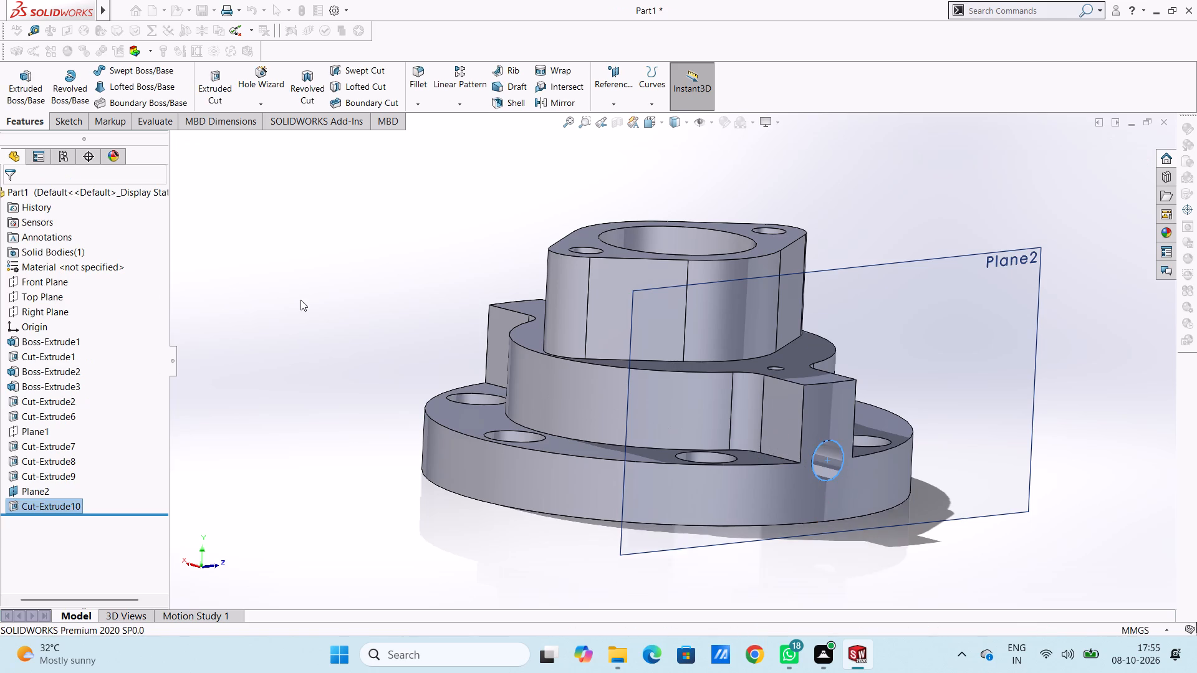
click(300, 300)
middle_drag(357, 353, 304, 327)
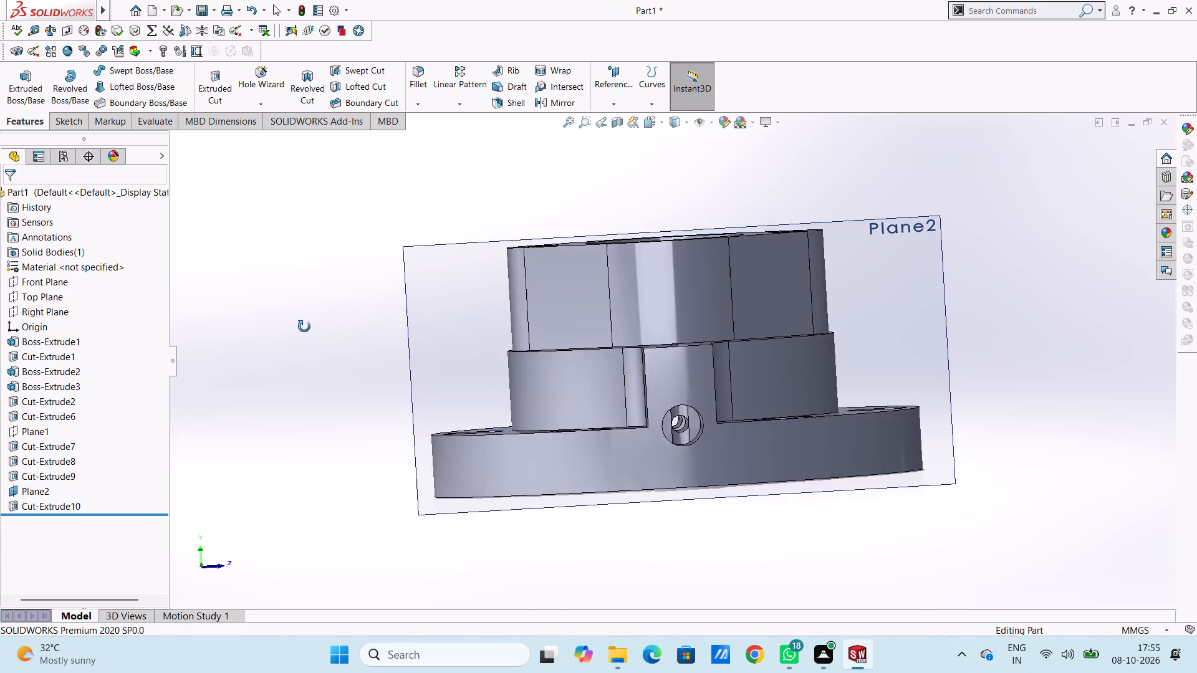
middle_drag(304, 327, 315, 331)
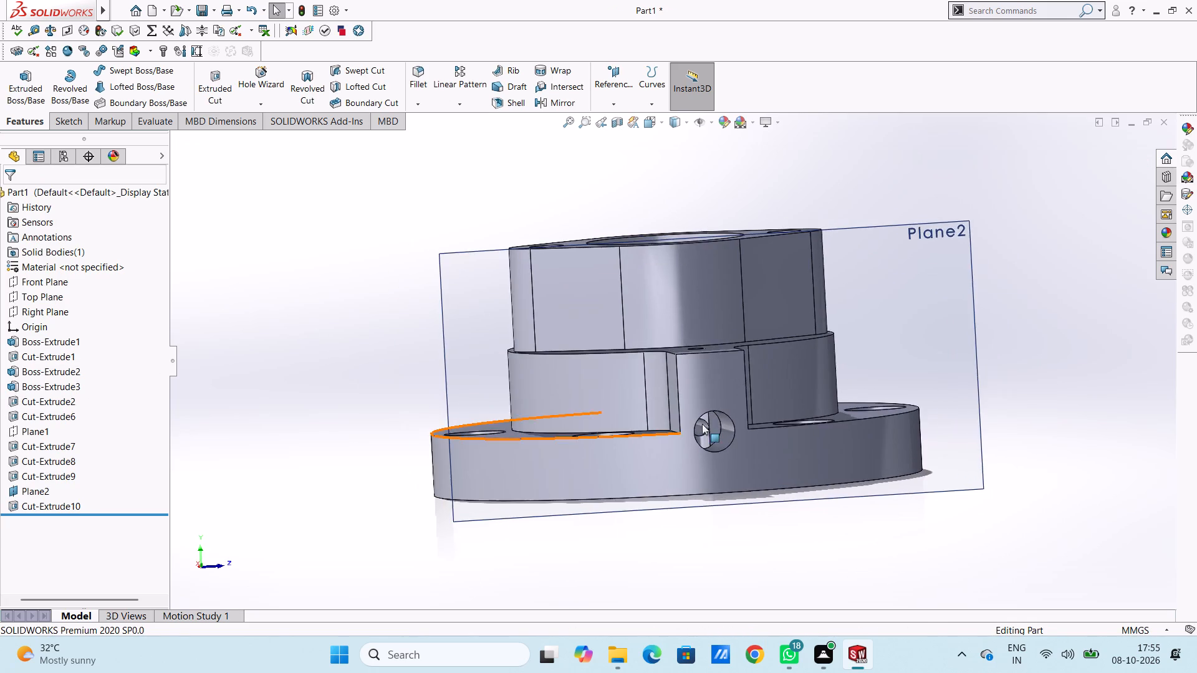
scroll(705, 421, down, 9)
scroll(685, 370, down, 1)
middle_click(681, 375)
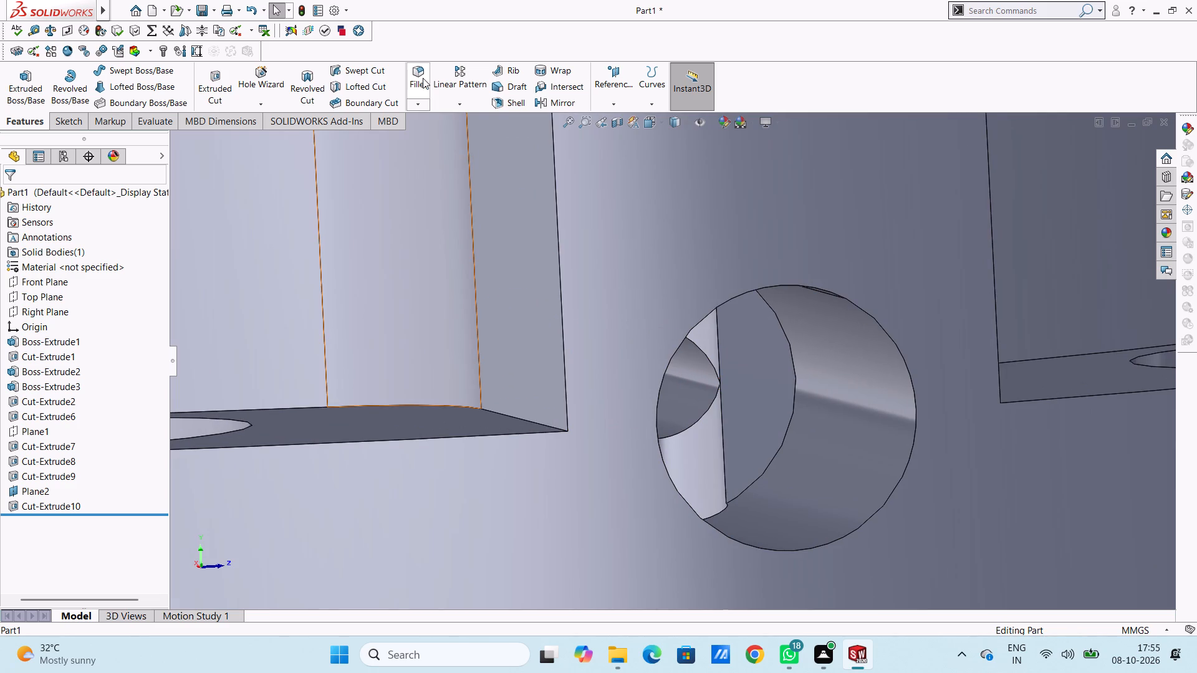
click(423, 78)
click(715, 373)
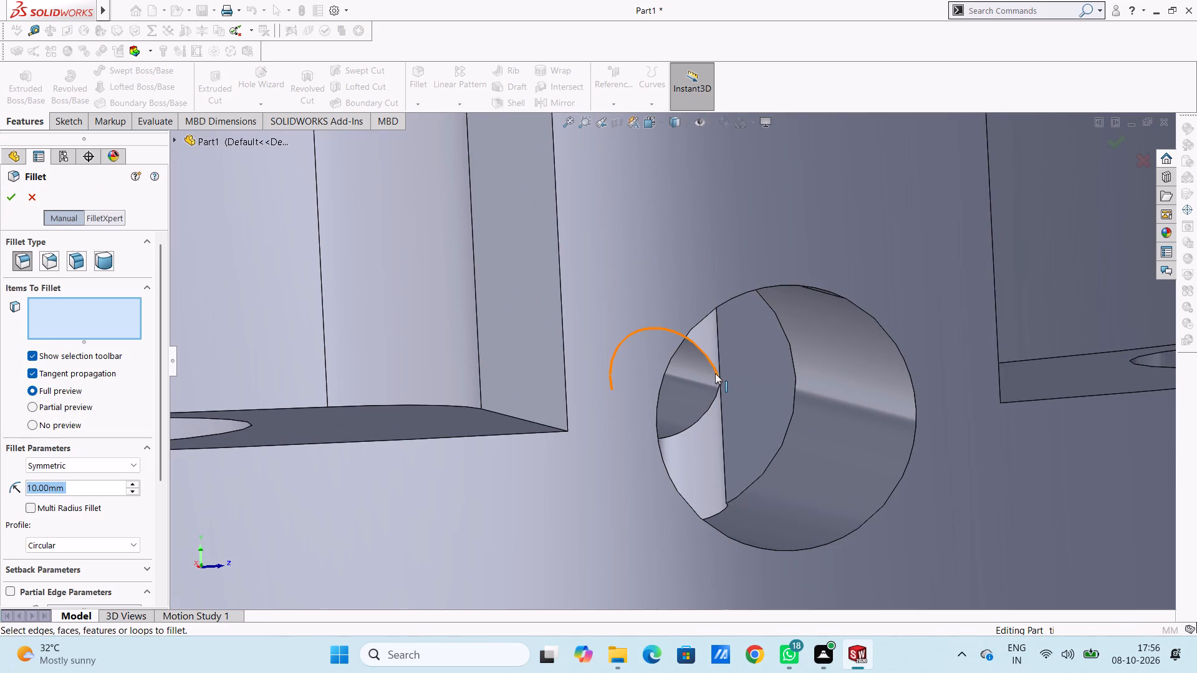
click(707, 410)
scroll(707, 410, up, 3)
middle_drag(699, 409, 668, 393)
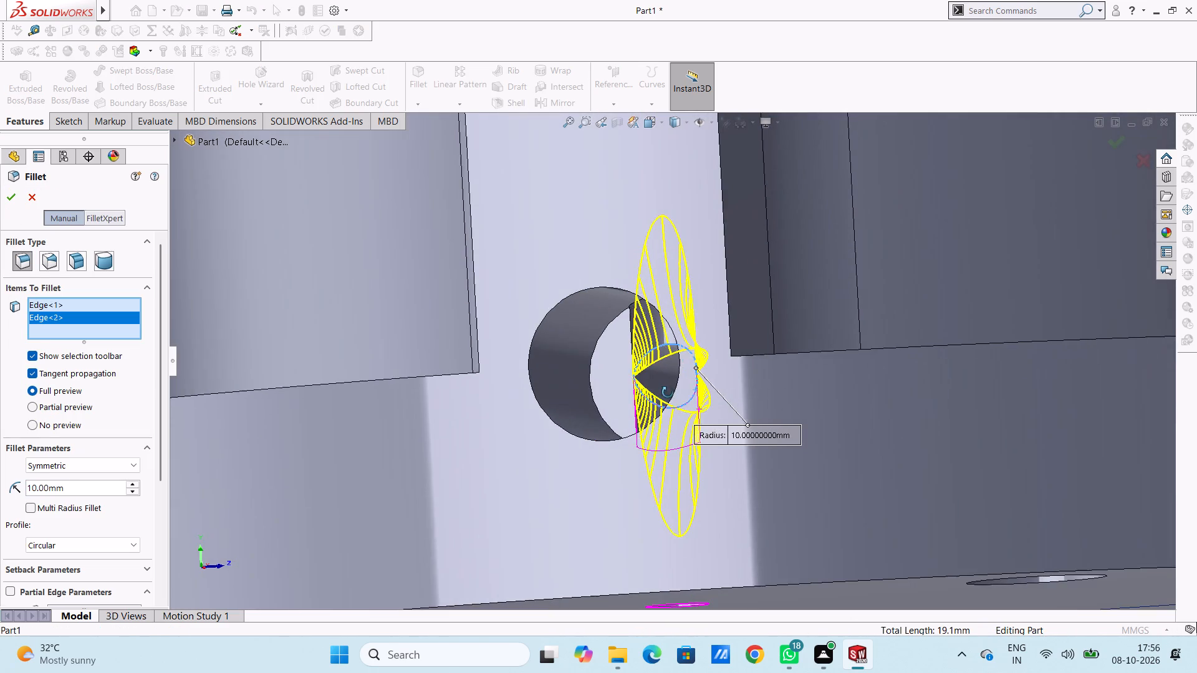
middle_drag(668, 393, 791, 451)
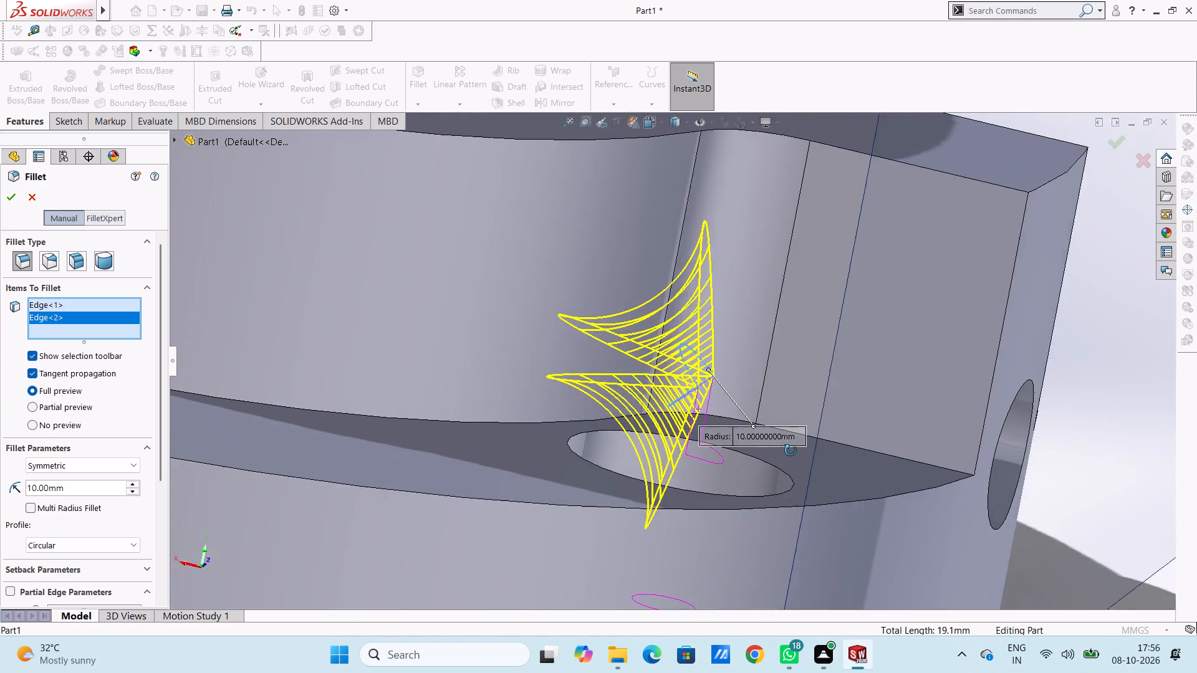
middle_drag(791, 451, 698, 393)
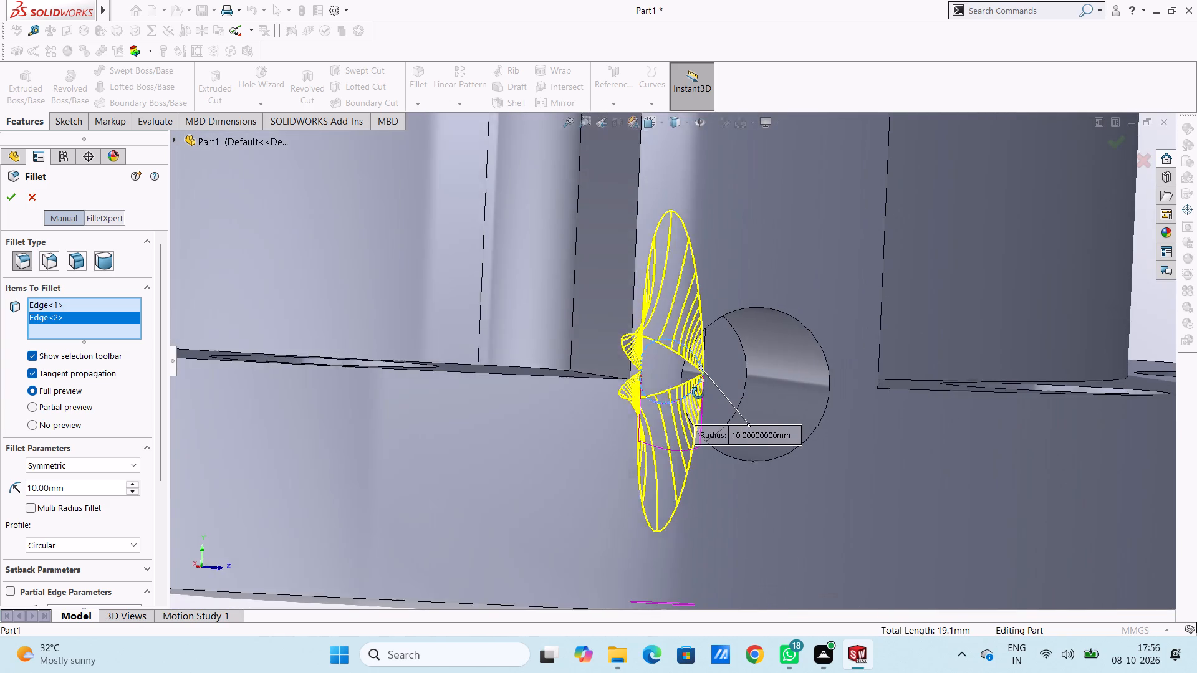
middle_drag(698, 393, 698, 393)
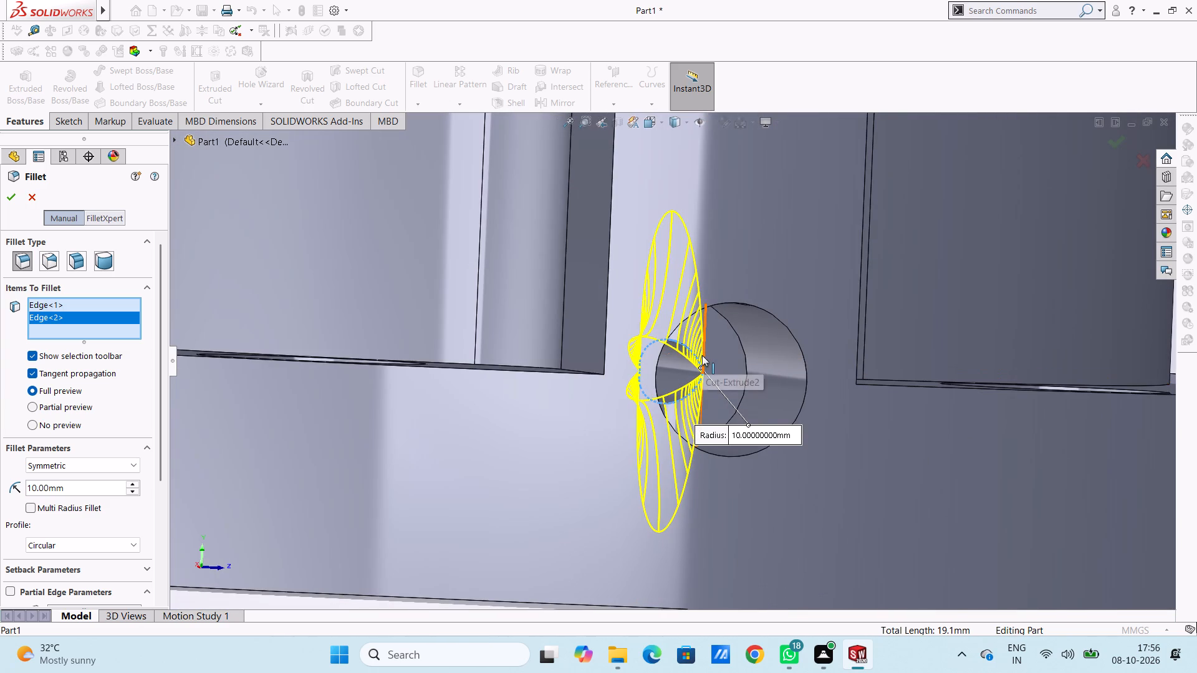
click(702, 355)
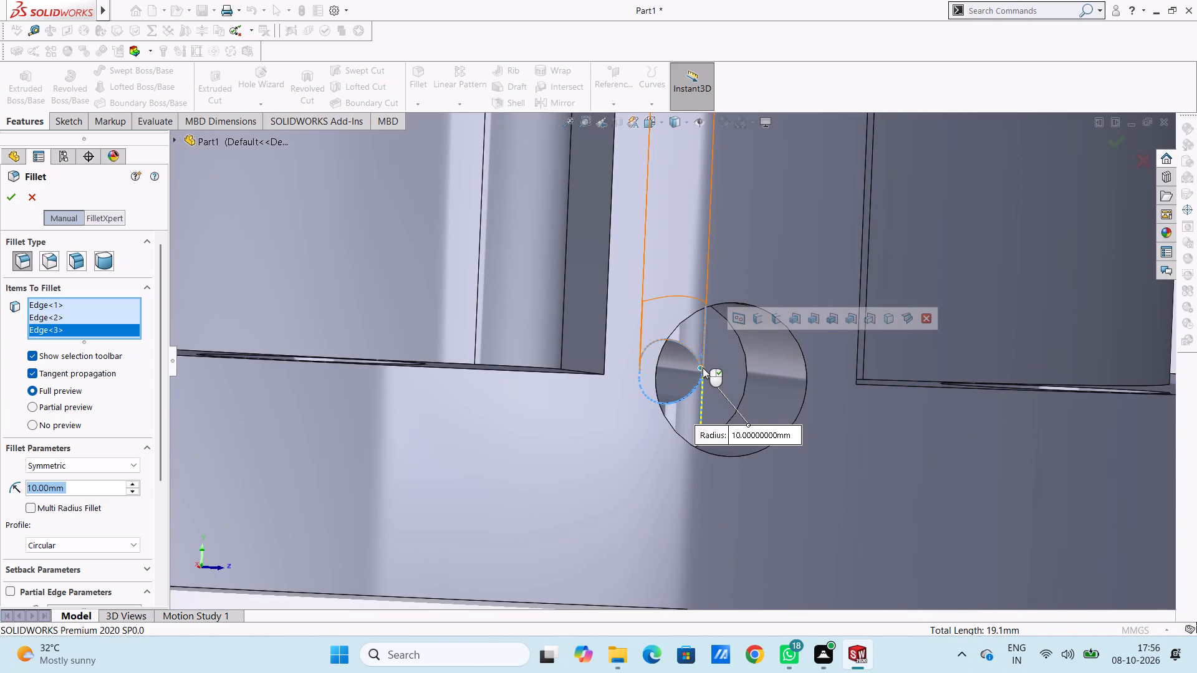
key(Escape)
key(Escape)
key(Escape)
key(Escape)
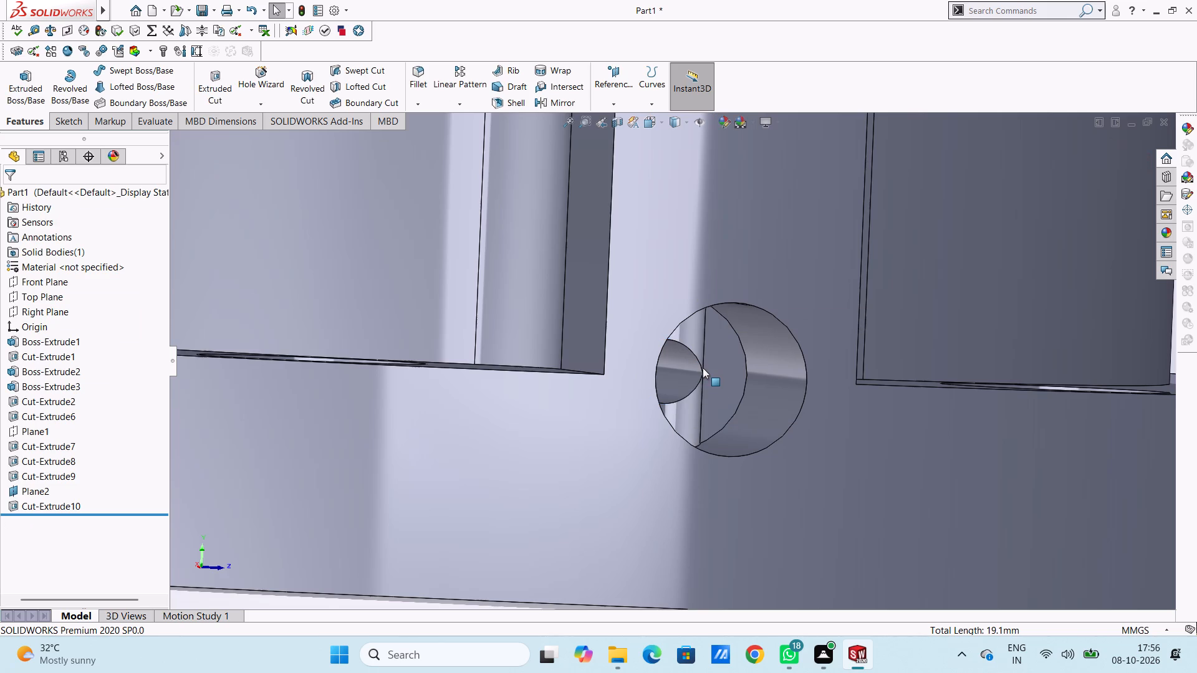
On the visible offset plane Plane2, sketch a circle of about 8.57 mm radius concentric with the 12 mm side hole.
scroll(697, 371, up, 6)
middle_drag(591, 472, 589, 470)
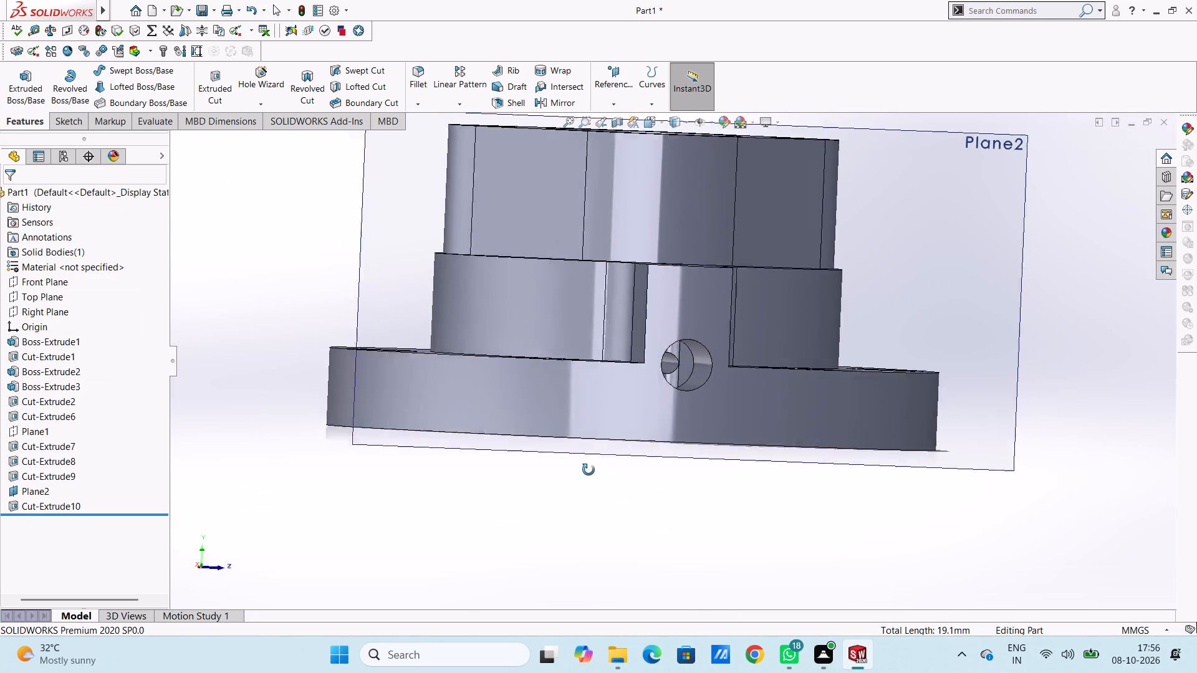
middle_drag(589, 470, 575, 475)
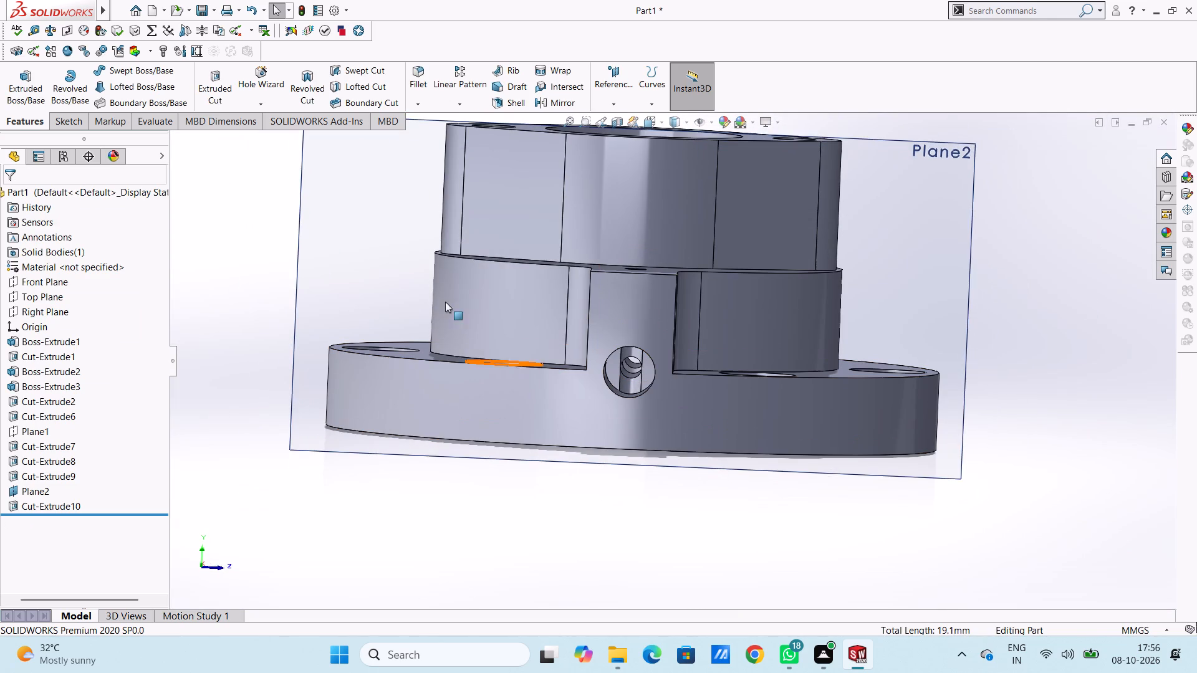
click(332, 246)
click(385, 214)
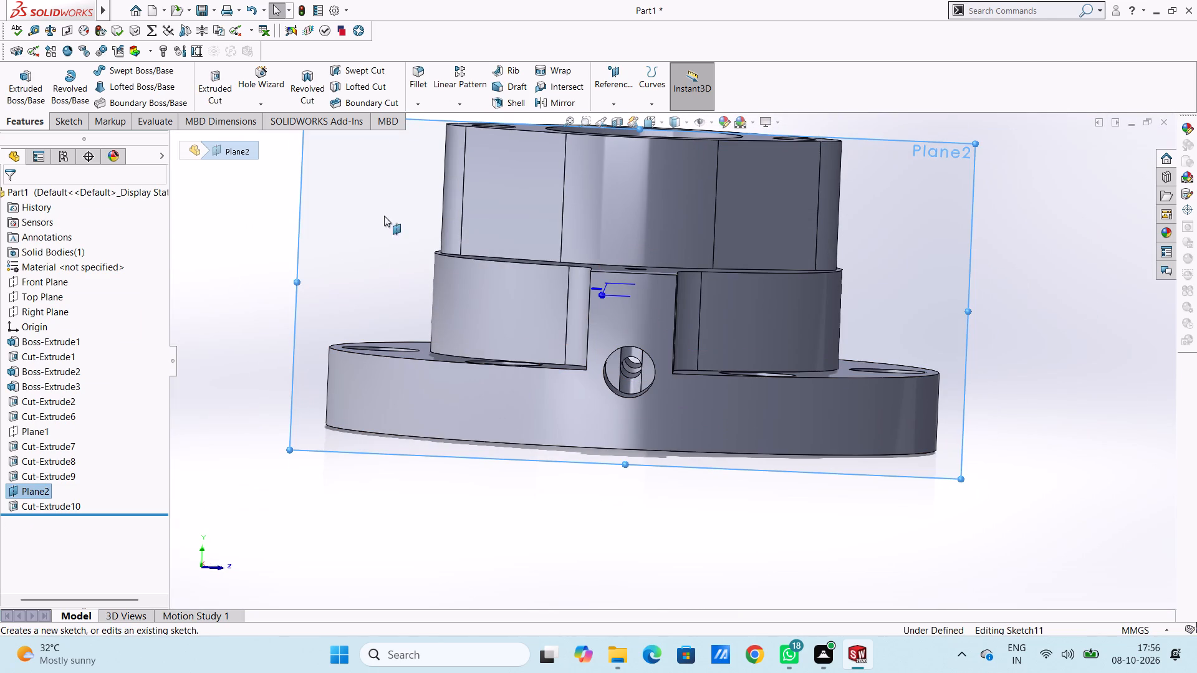
click(249, 256)
click(139, 70)
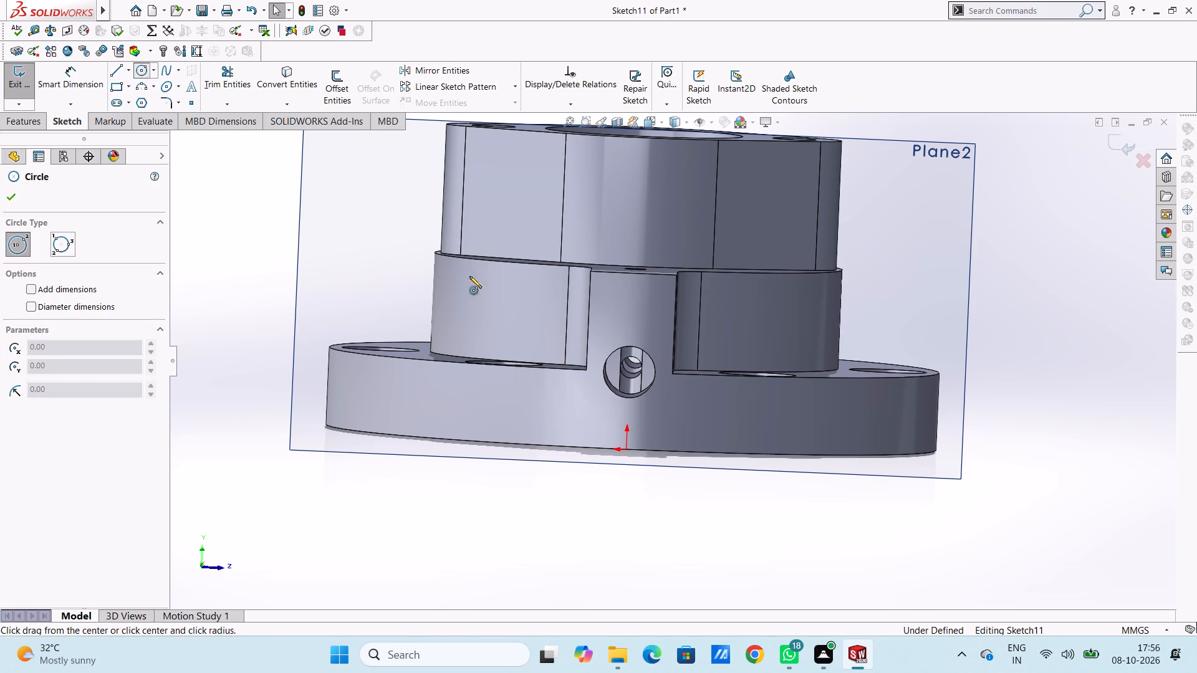
click(629, 373)
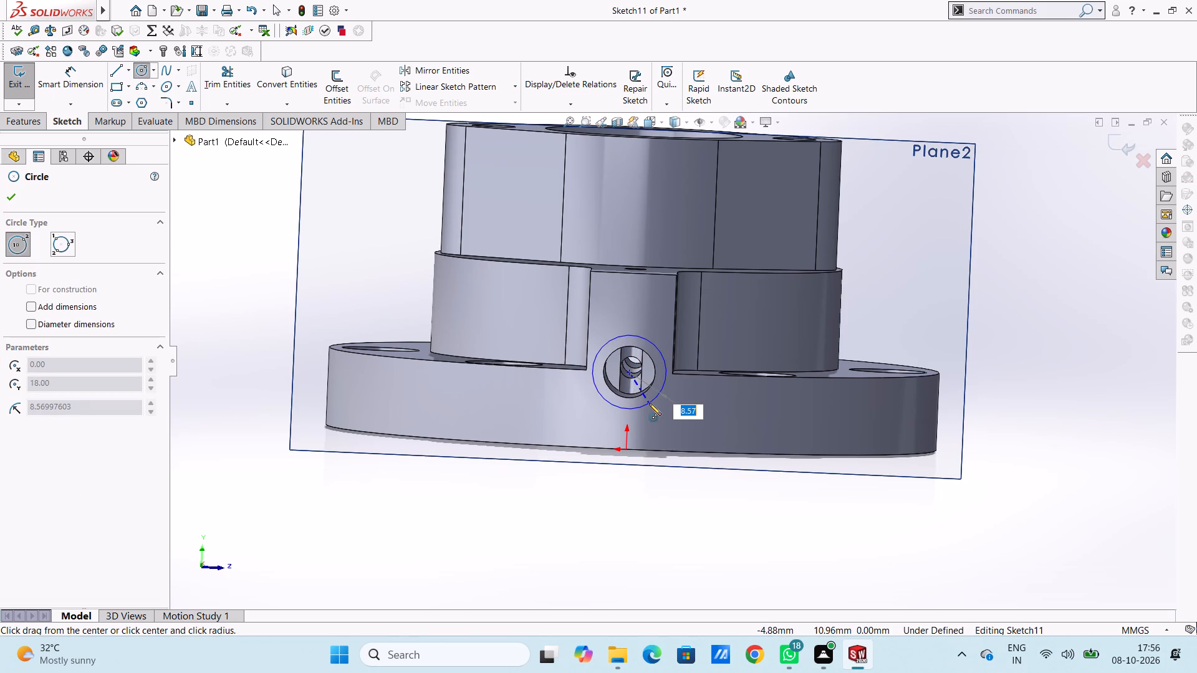
click(649, 403)
click(20, 198)
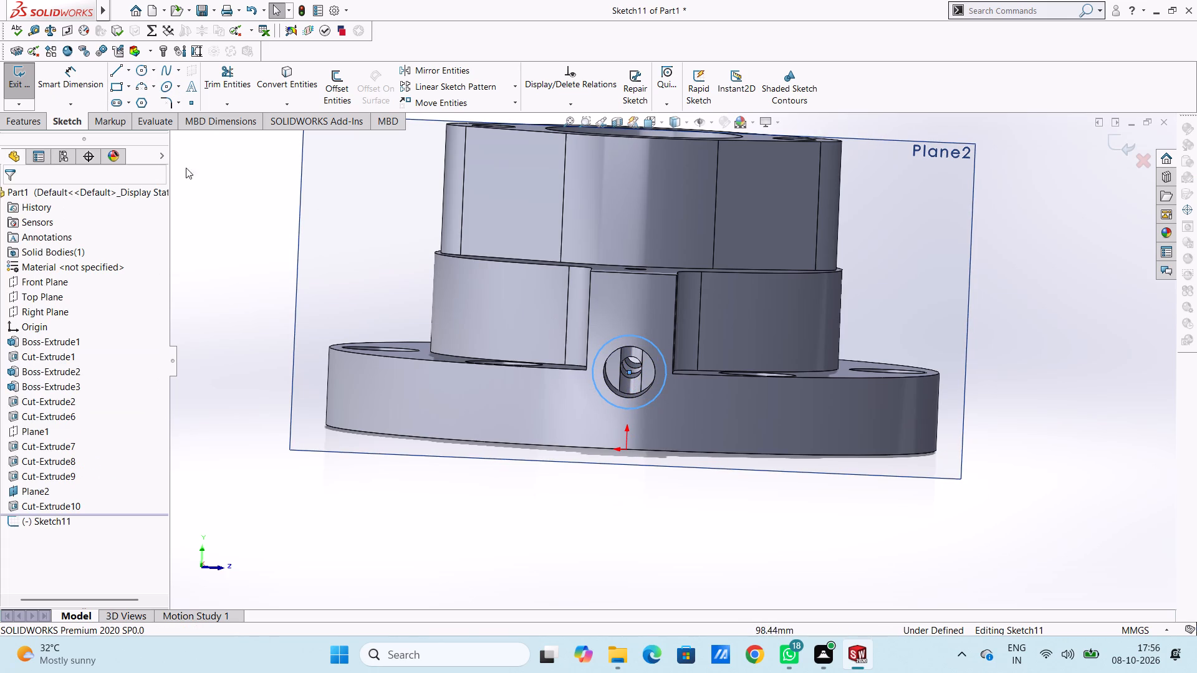
Set the diameter of the new concentric circle to 16 mm.
middle_drag(271, 304, 296, 302)
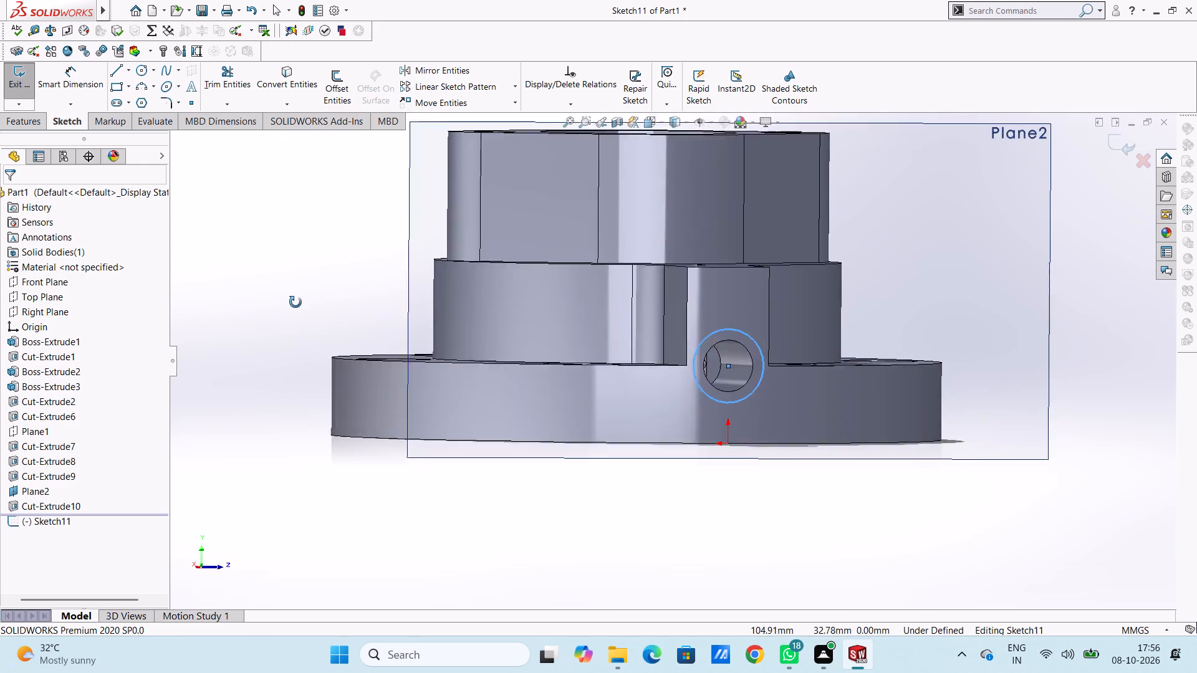
middle_drag(296, 302, 291, 315)
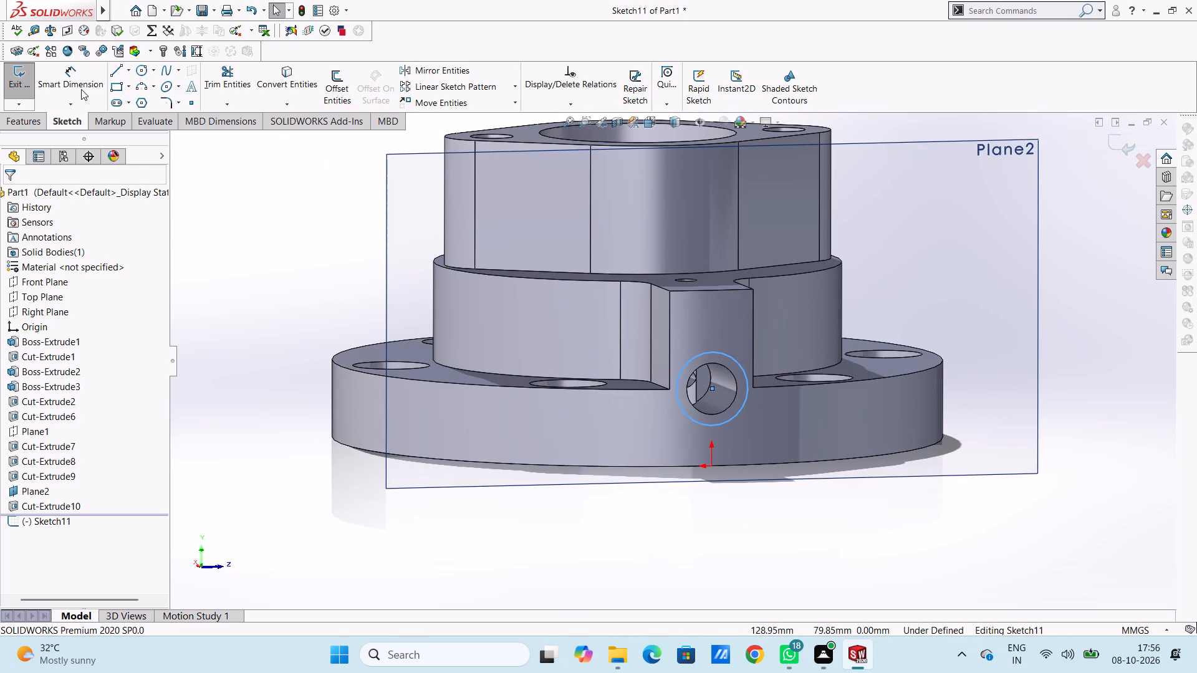
click(81, 88)
click(682, 411)
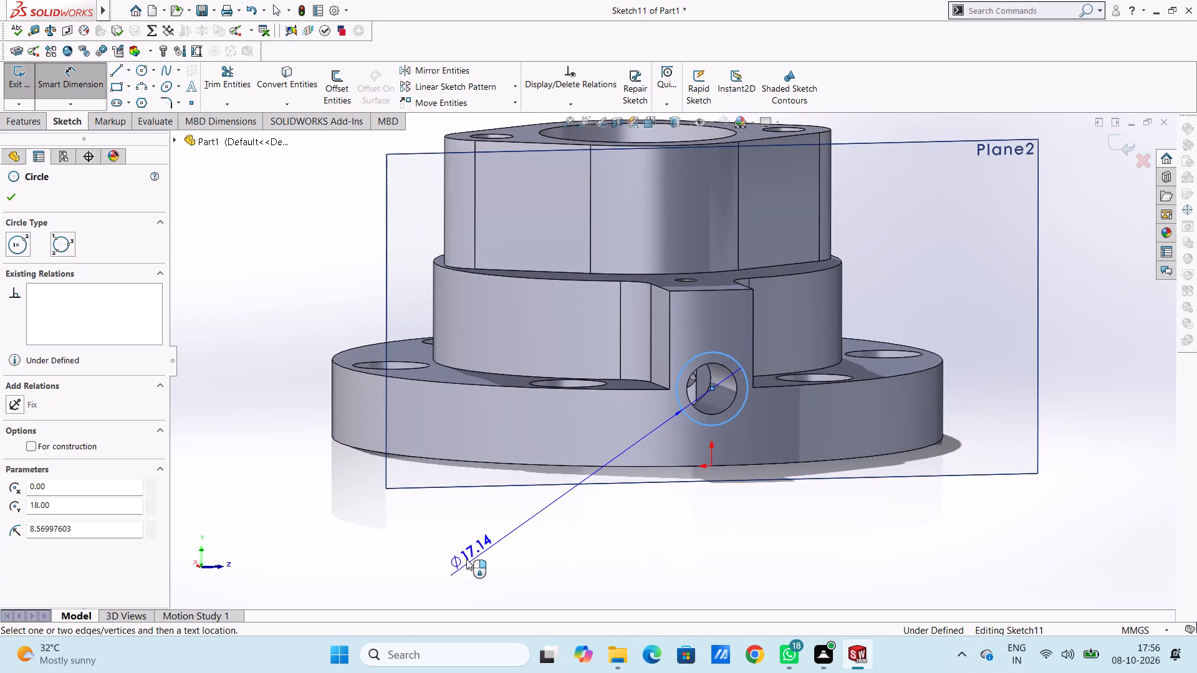
click(466, 559)
text(16)
key(Return)
click(297, 412)
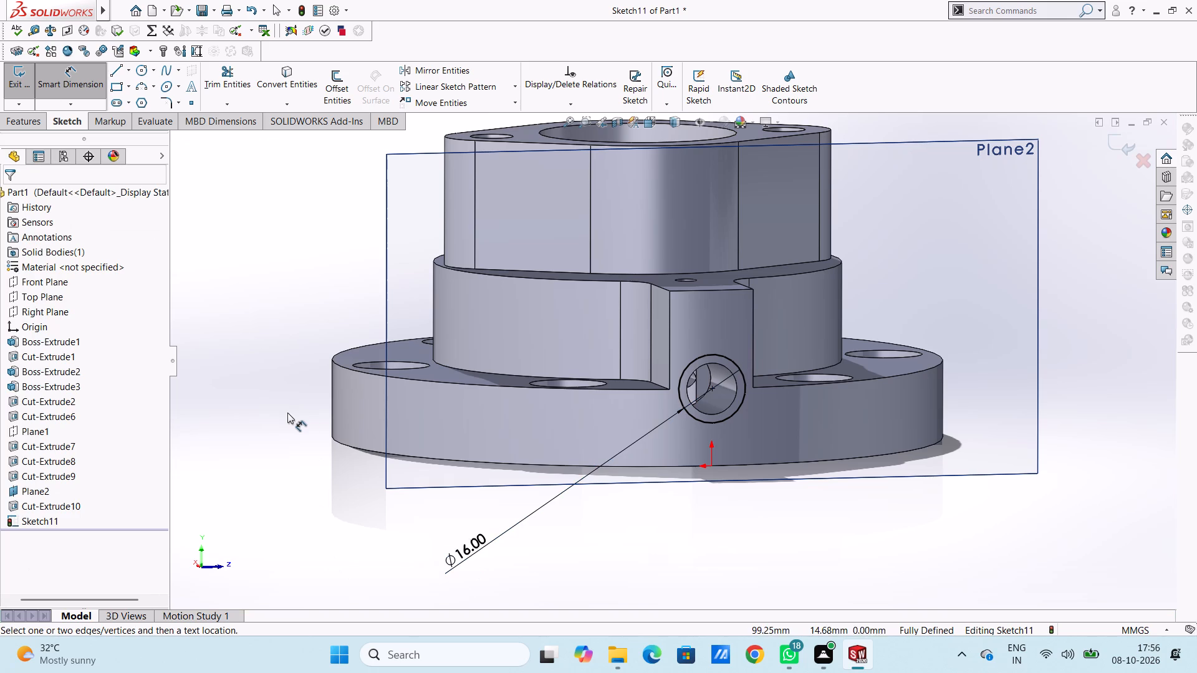
drag(87, 84, 82, 94)
Cut-extrude the 16 mm circle blind 3.5 mm, reversed into the arm, as a counterbore around the side hole.
click(39, 123)
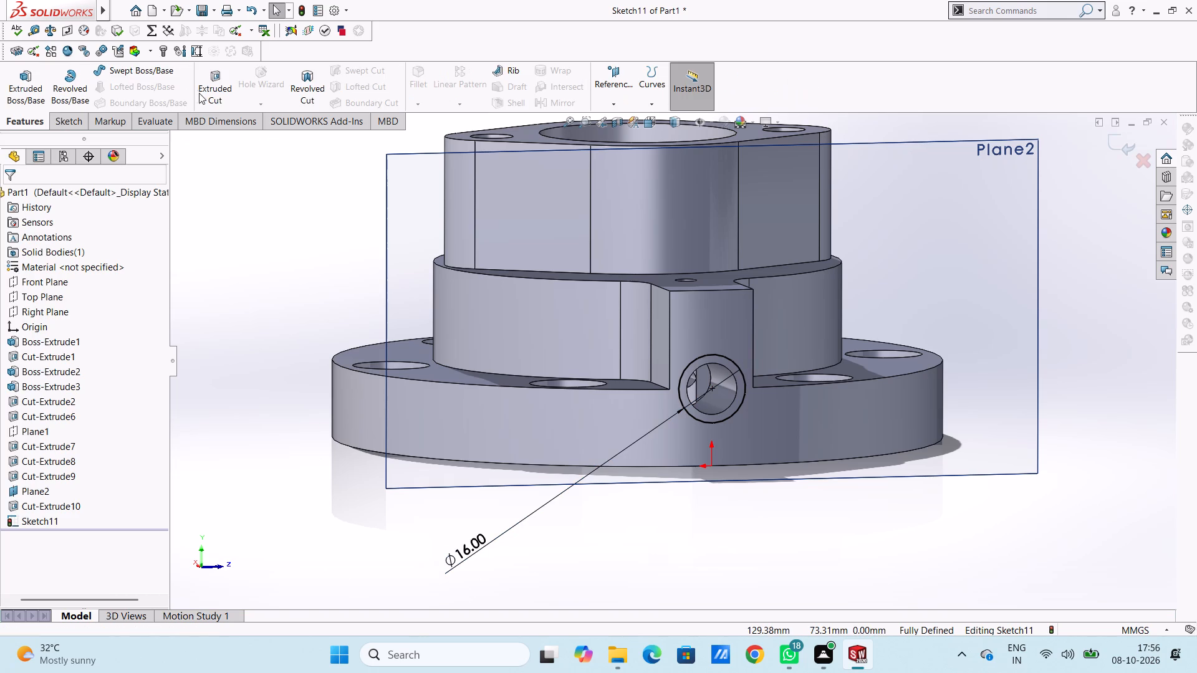
click(212, 85)
middle_drag(309, 266, 353, 293)
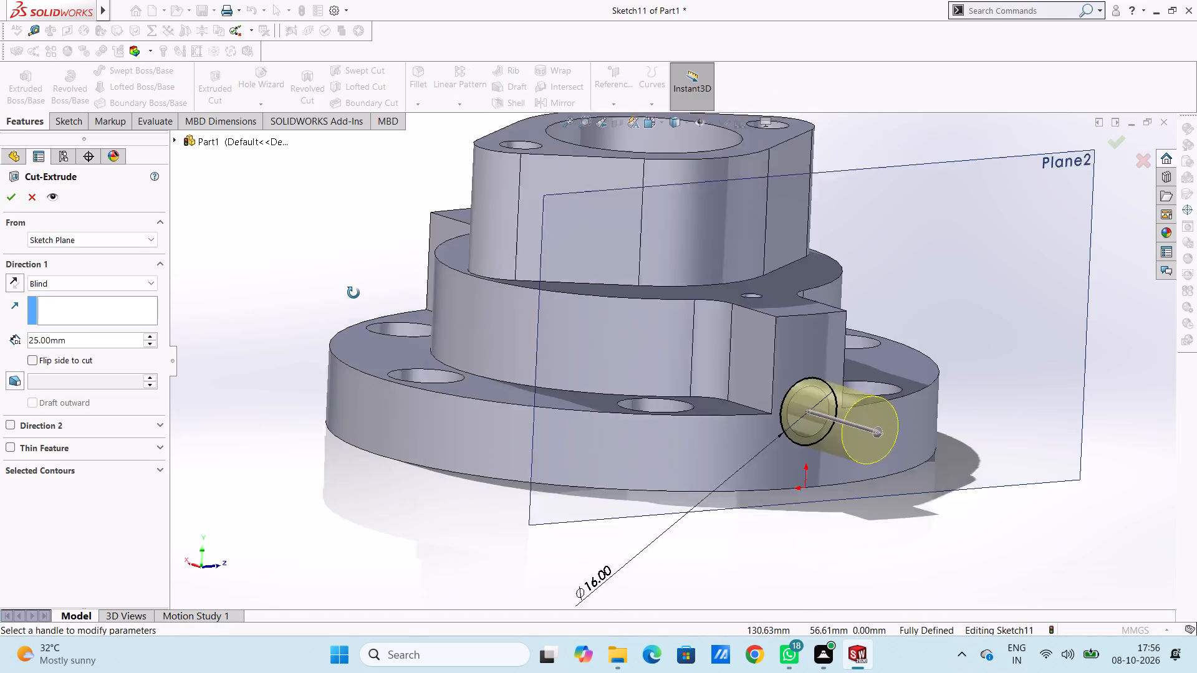
middle_drag(353, 293, 355, 294)
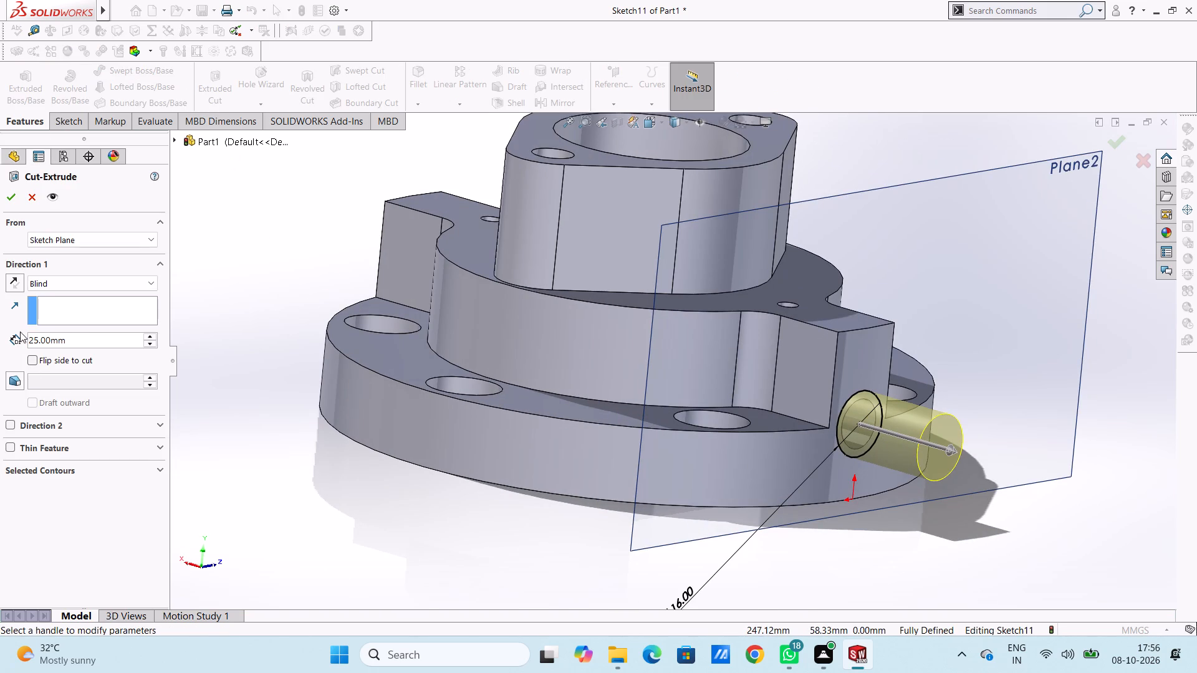
click(17, 280)
double_click(75, 341)
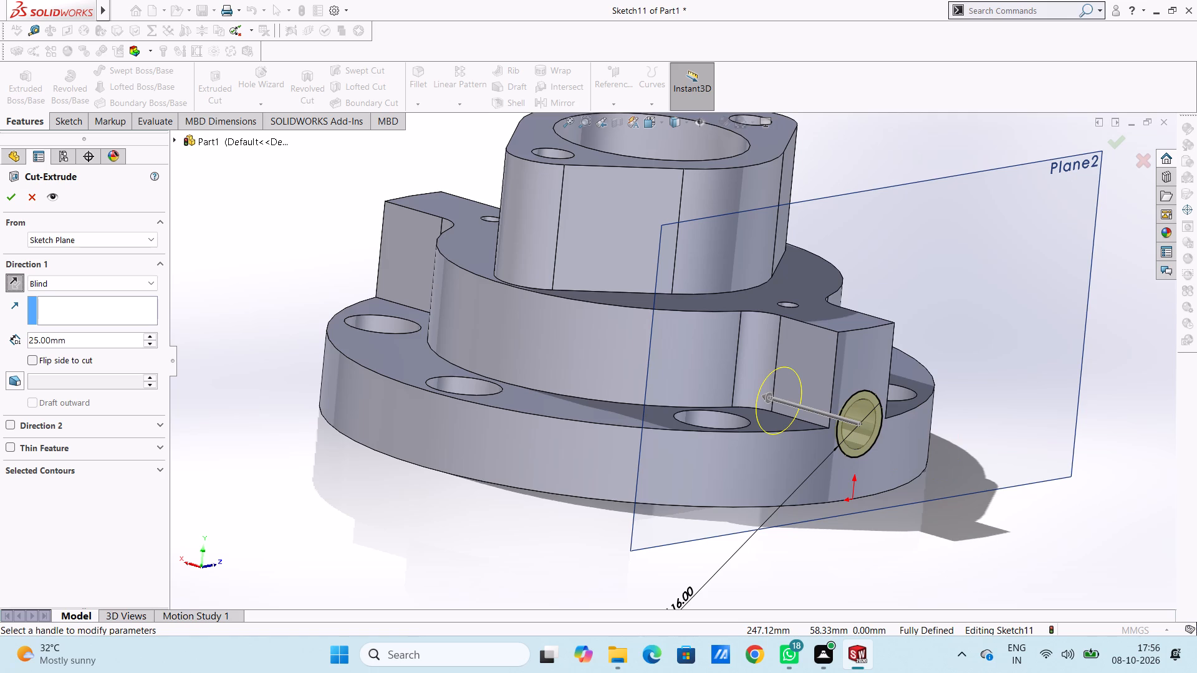
text(3.5)
key(Return)
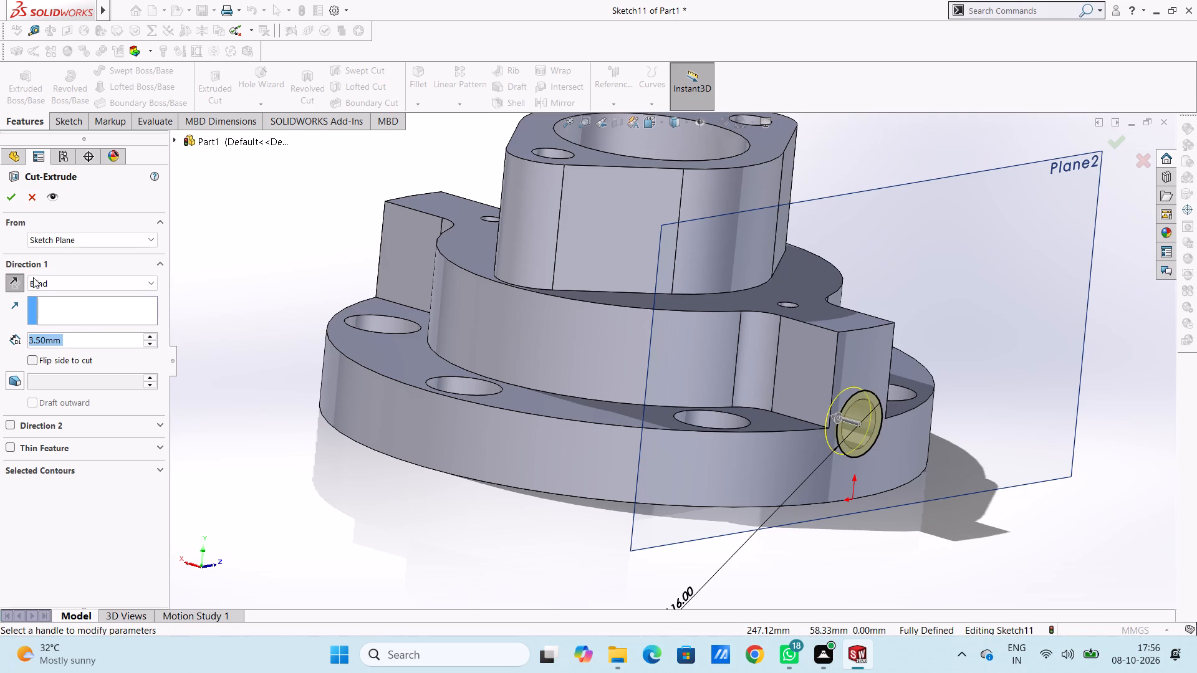
click(9, 197)
click(276, 290)
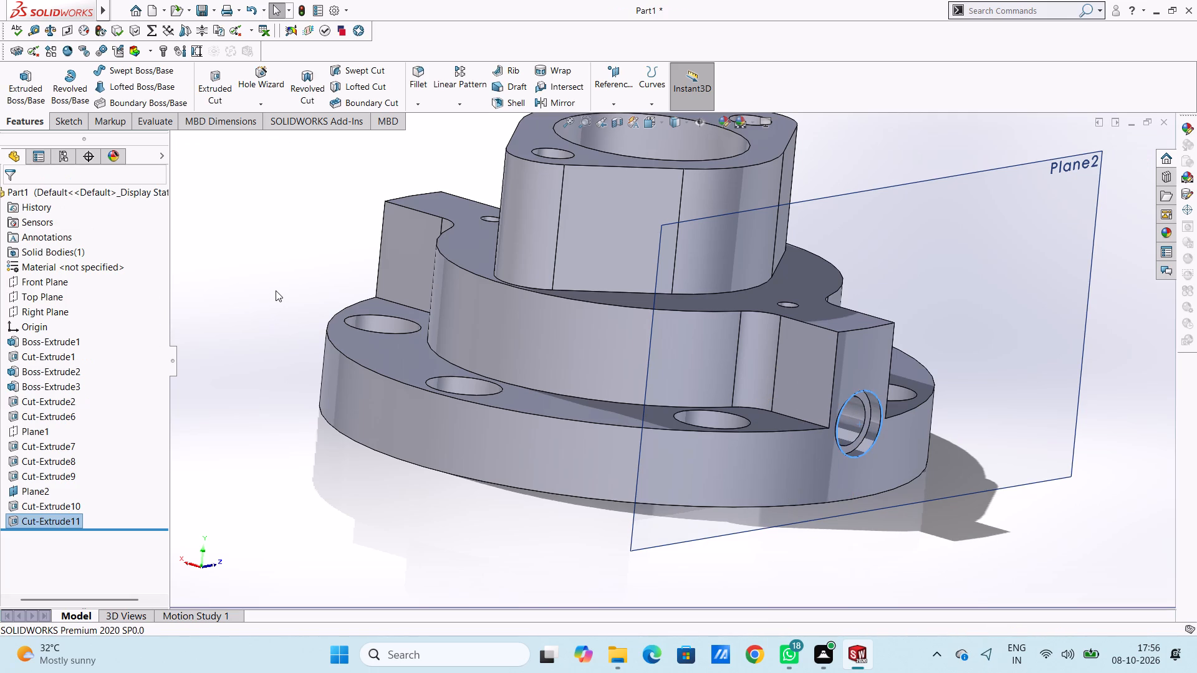
Hide the offset plane Plane2.
scroll(276, 290, down, 3)
scroll(276, 290, up, 6)
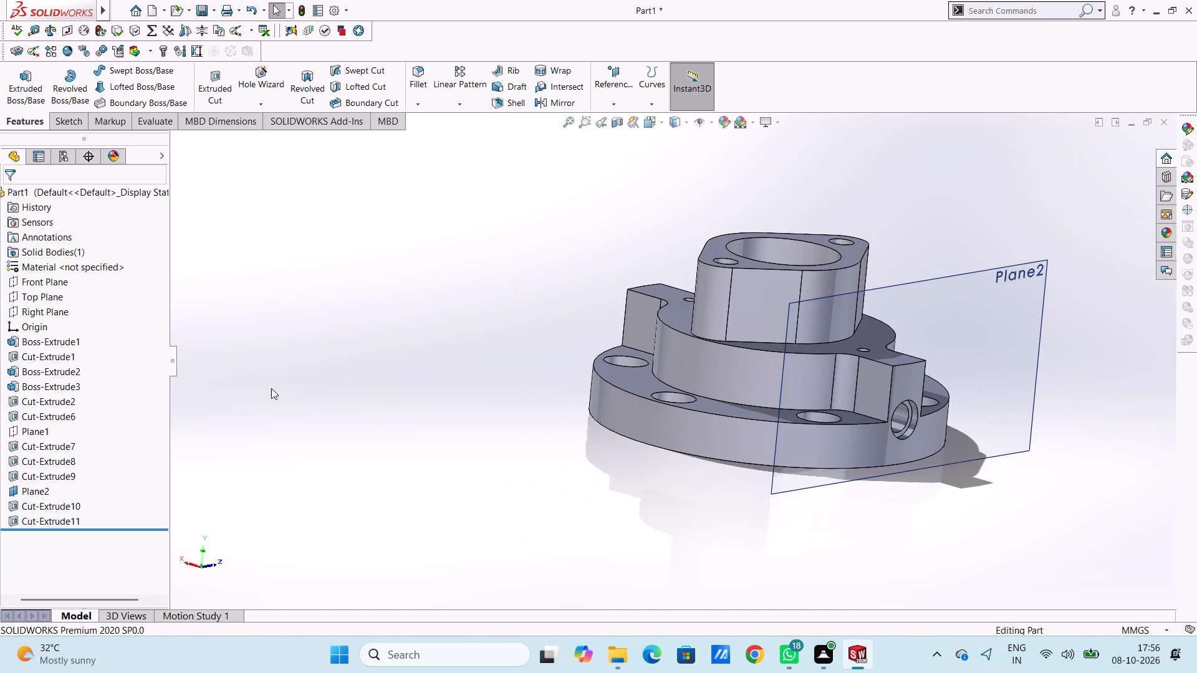
click(43, 490)
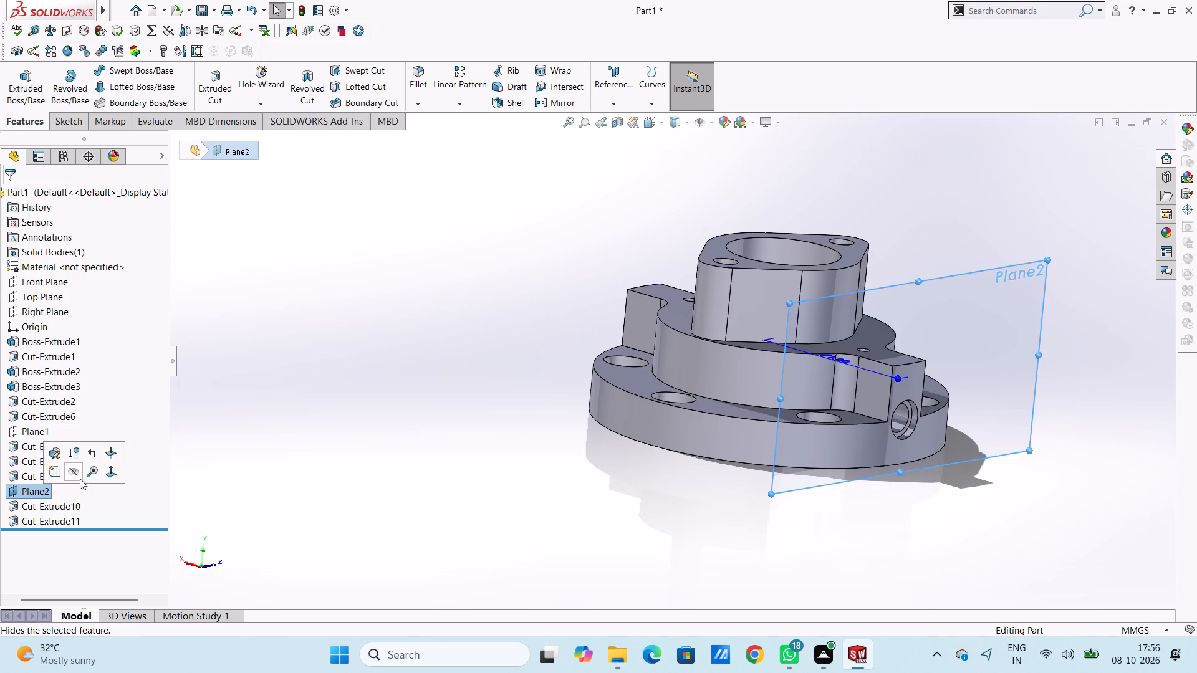
click(77, 476)
Examine the flange from several angles, including the stepped side holes and the bosses, finishing in the isometric view.
scroll(315, 461, up, 4)
middle_drag(438, 401, 588, 438)
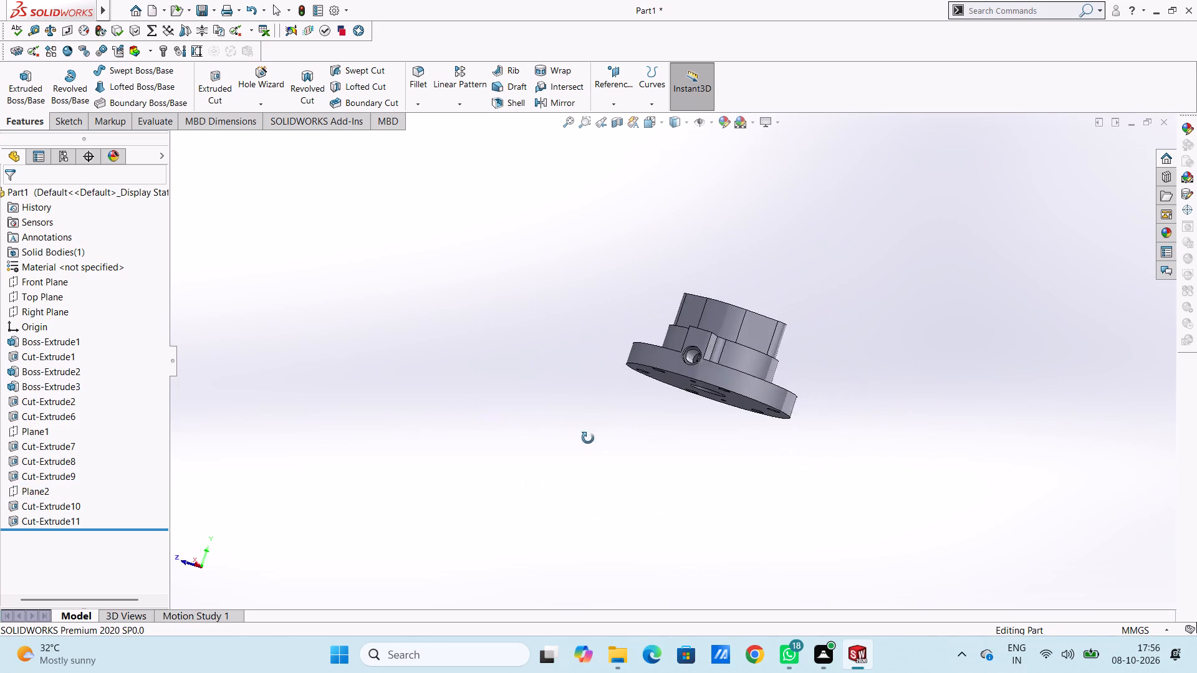
middle_drag(588, 438, 581, 465)
scroll(830, 351, down, 1)
scroll(588, 403, down, 3)
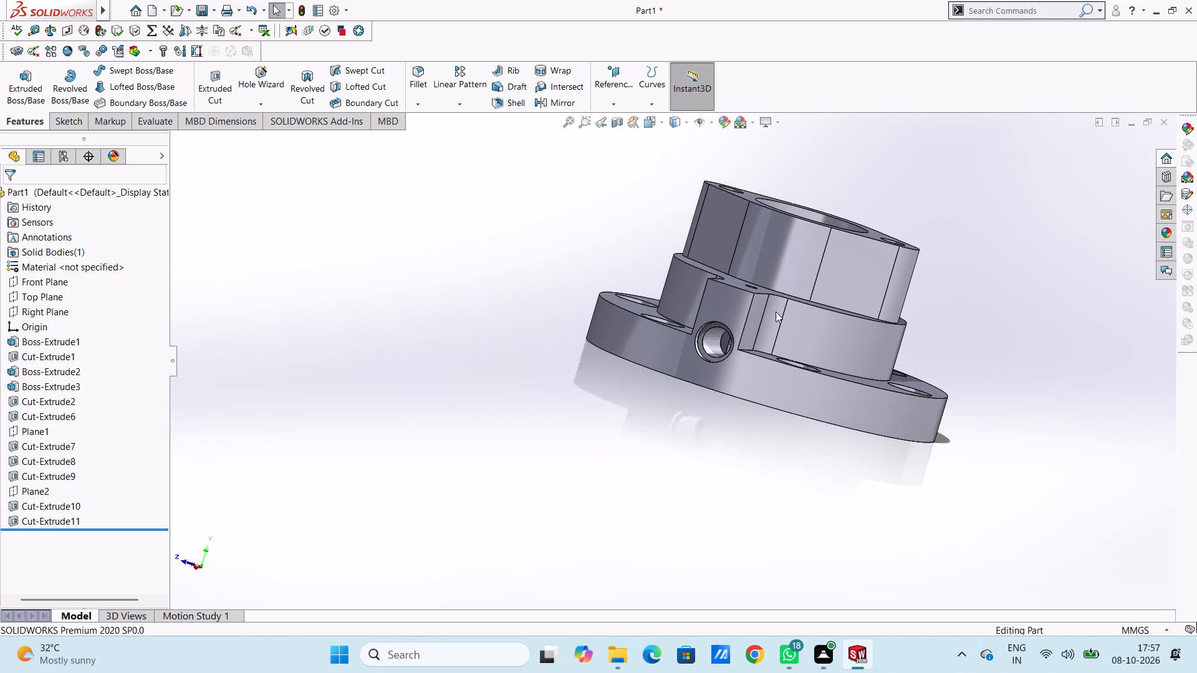
scroll(771, 318, down, 4)
scroll(631, 368, up, 1)
middle_drag(558, 413, 540, 421)
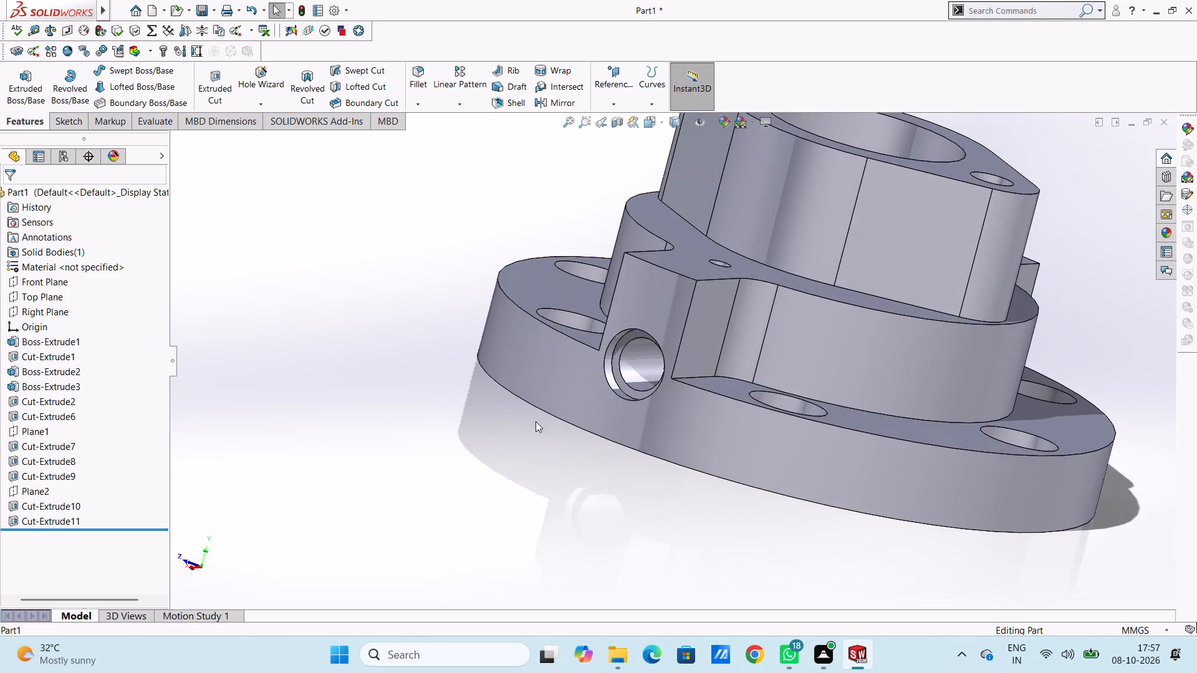
scroll(534, 421, up, 4)
middle_drag(594, 455, 404, 411)
scroll(799, 358, down, 1)
scroll(957, 360, down, 1)
middle_drag(957, 348, 1041, 359)
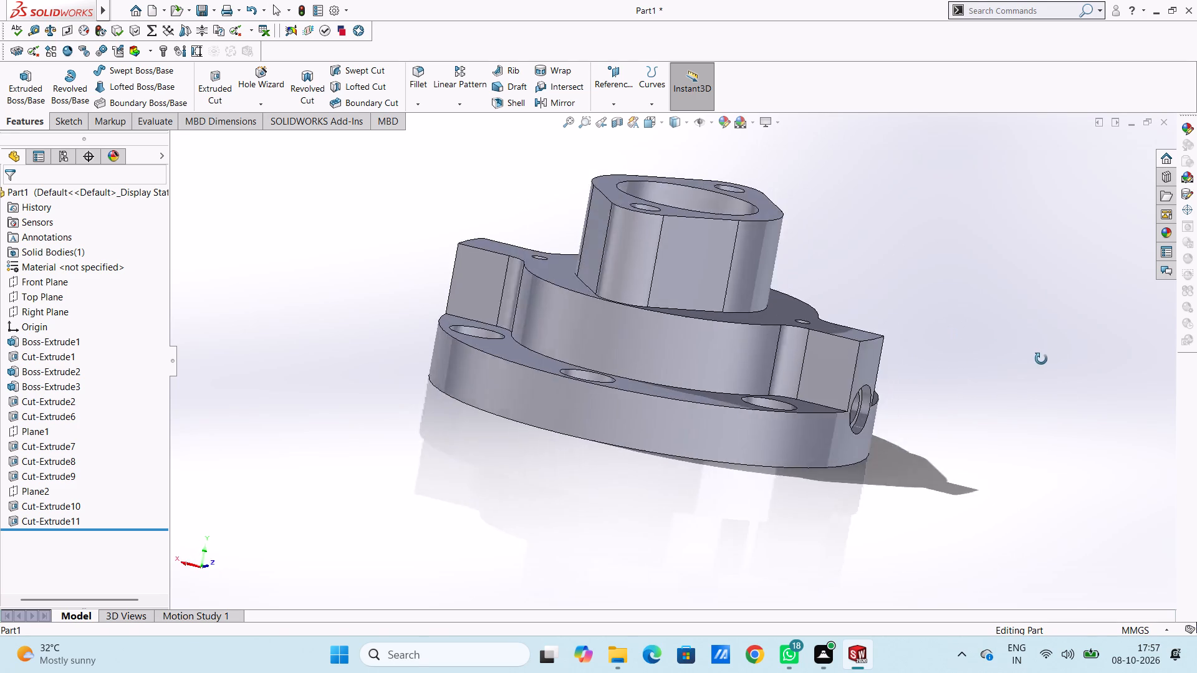
middle_drag(1041, 359, 1031, 371)
scroll(953, 370, up, 2)
middle_drag(888, 354, 916, 422)
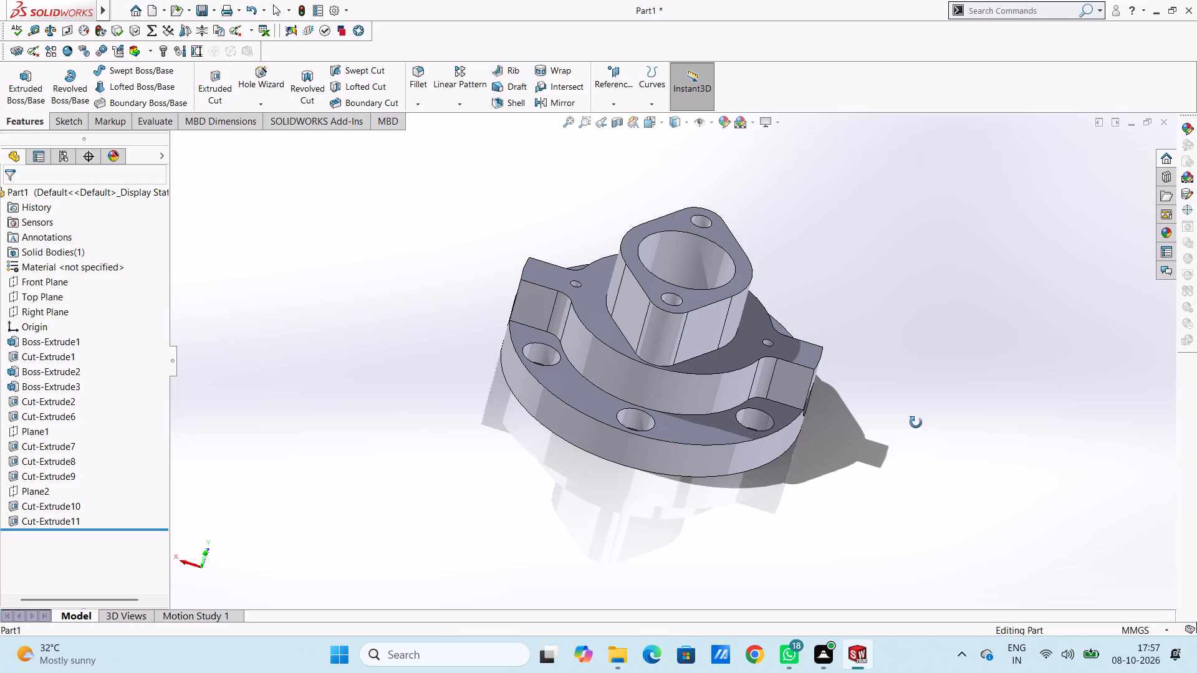
middle_drag(916, 422, 834, 381)
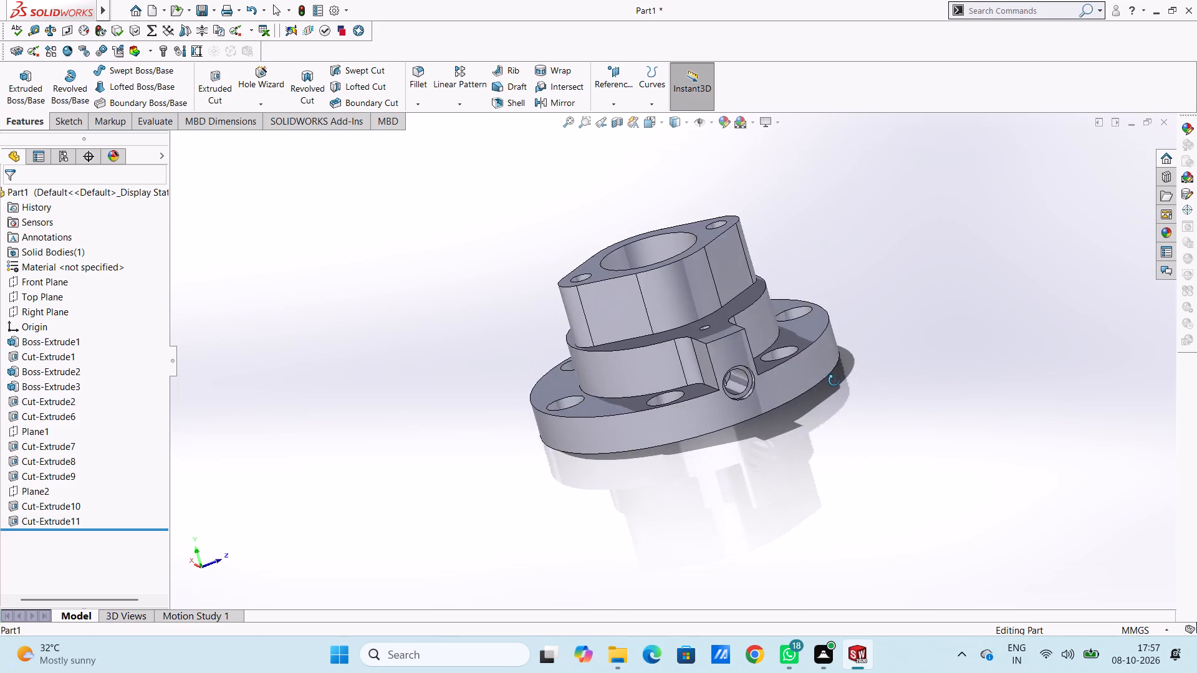
middle_drag(834, 381, 877, 403)
scroll(811, 353, up, 2)
middle_drag(831, 318, 915, 472)
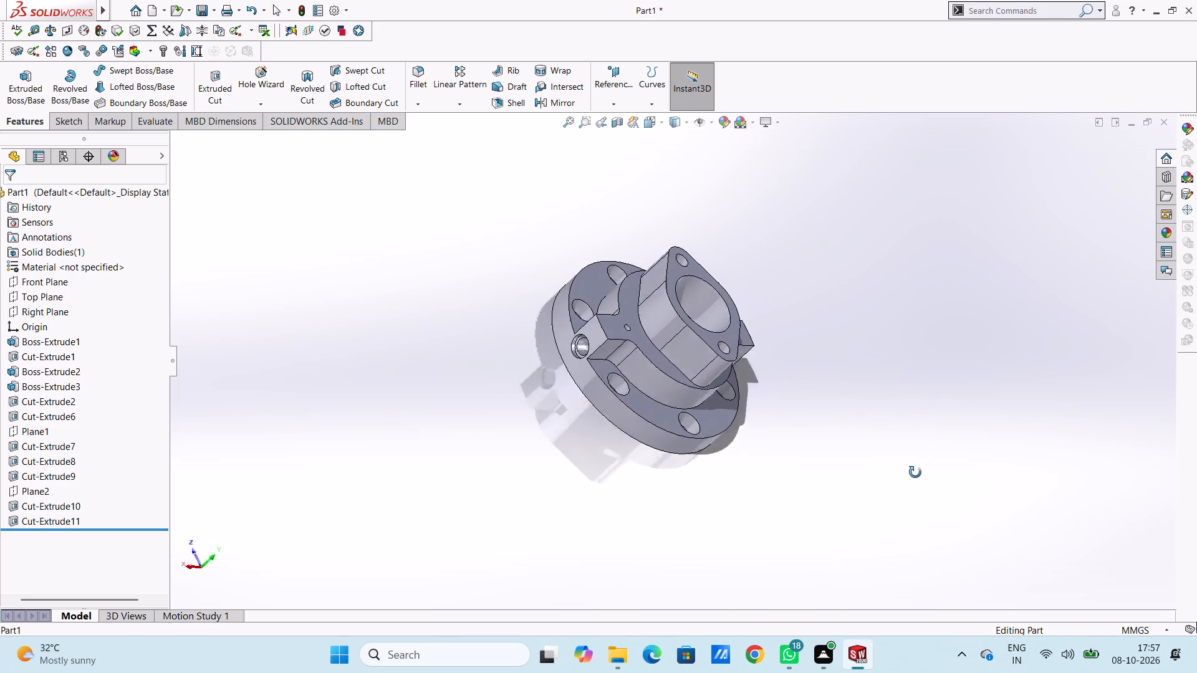
middle_drag(915, 472, 857, 442)
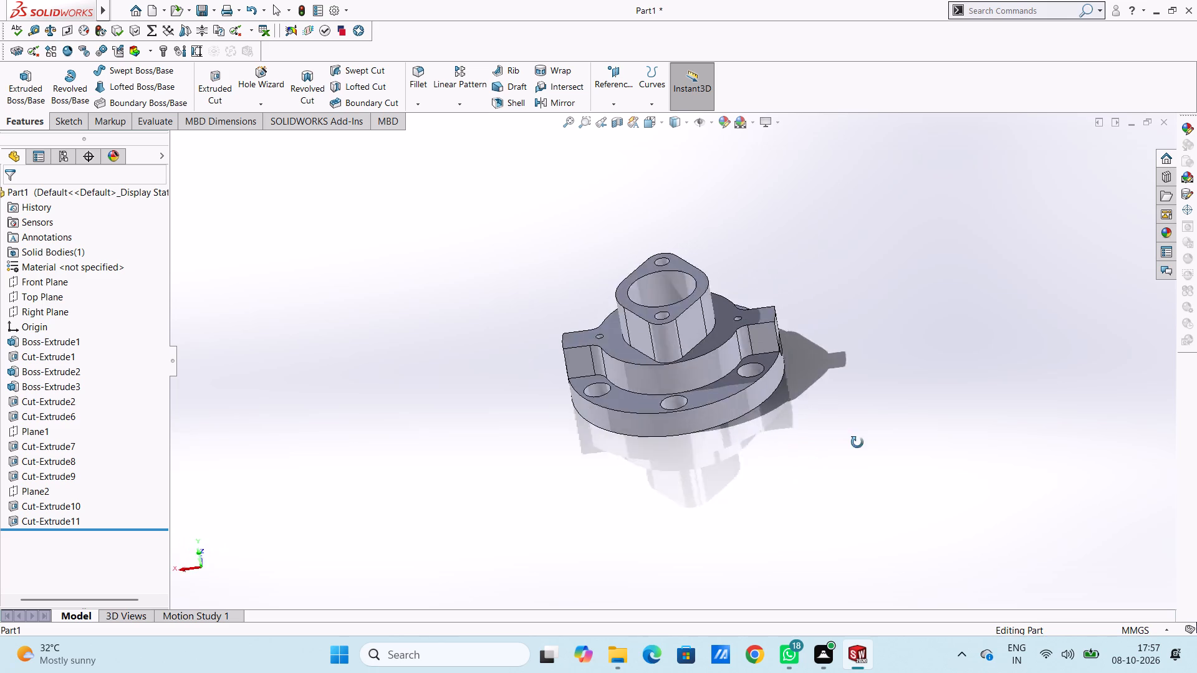
middle_drag(857, 442, 877, 549)
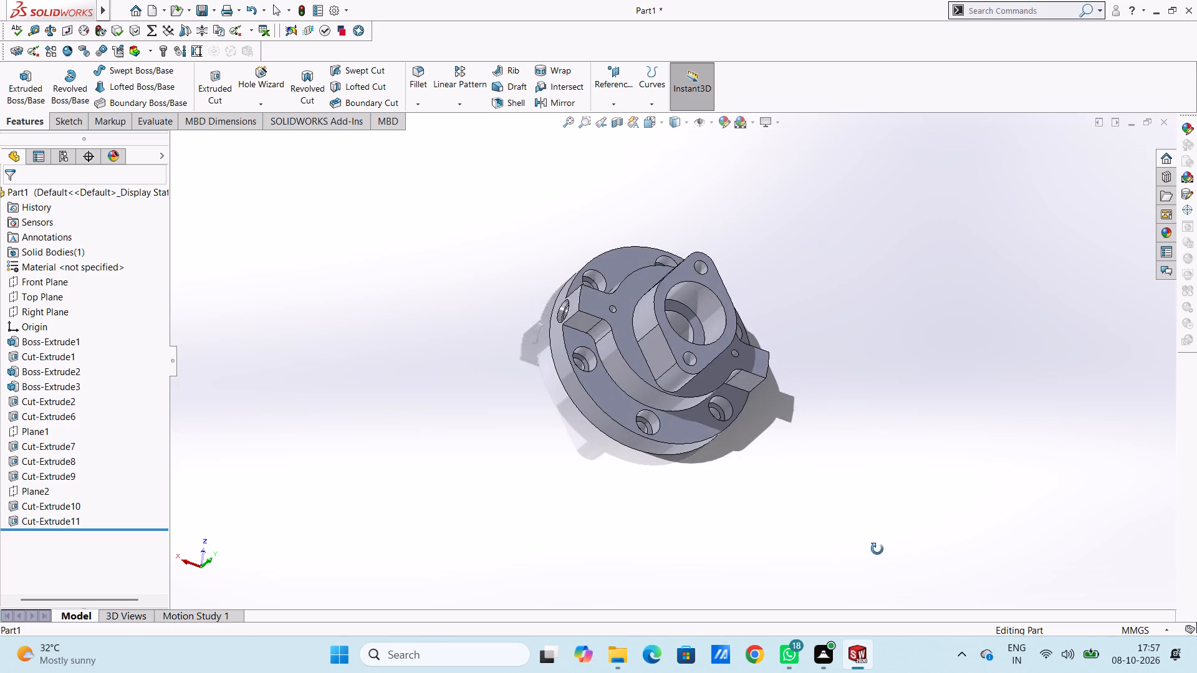
middle_drag(877, 549, 872, 543)
key(Escape)
key(Escape)
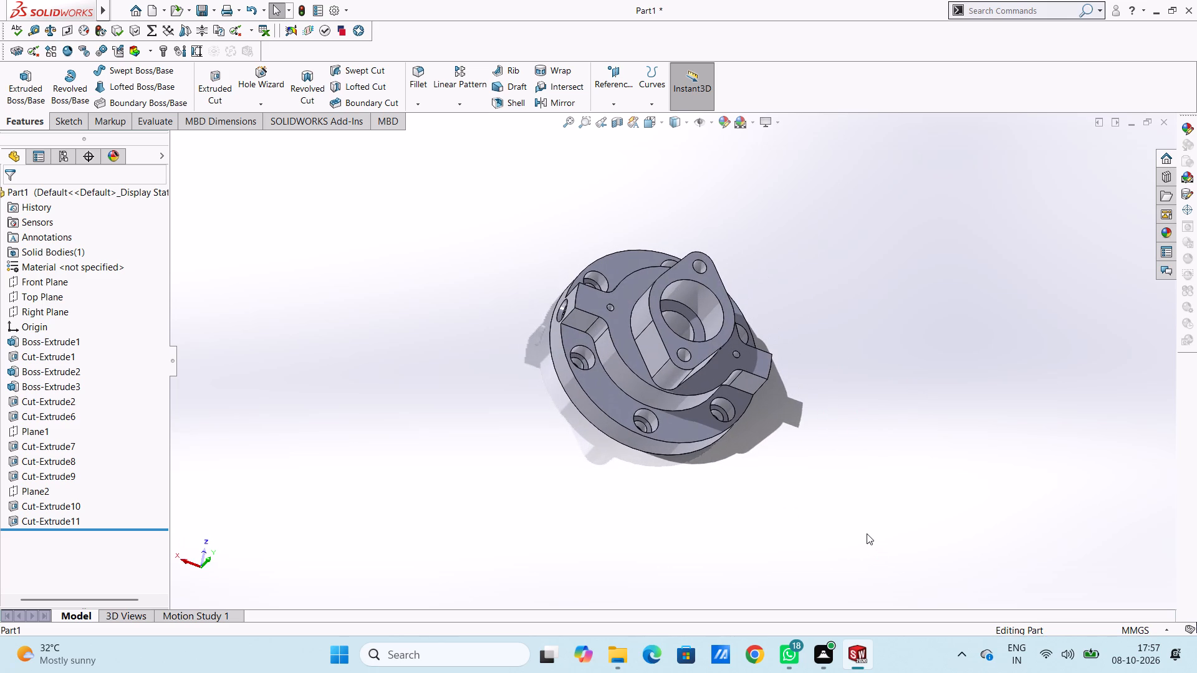
key(ctrl+7)
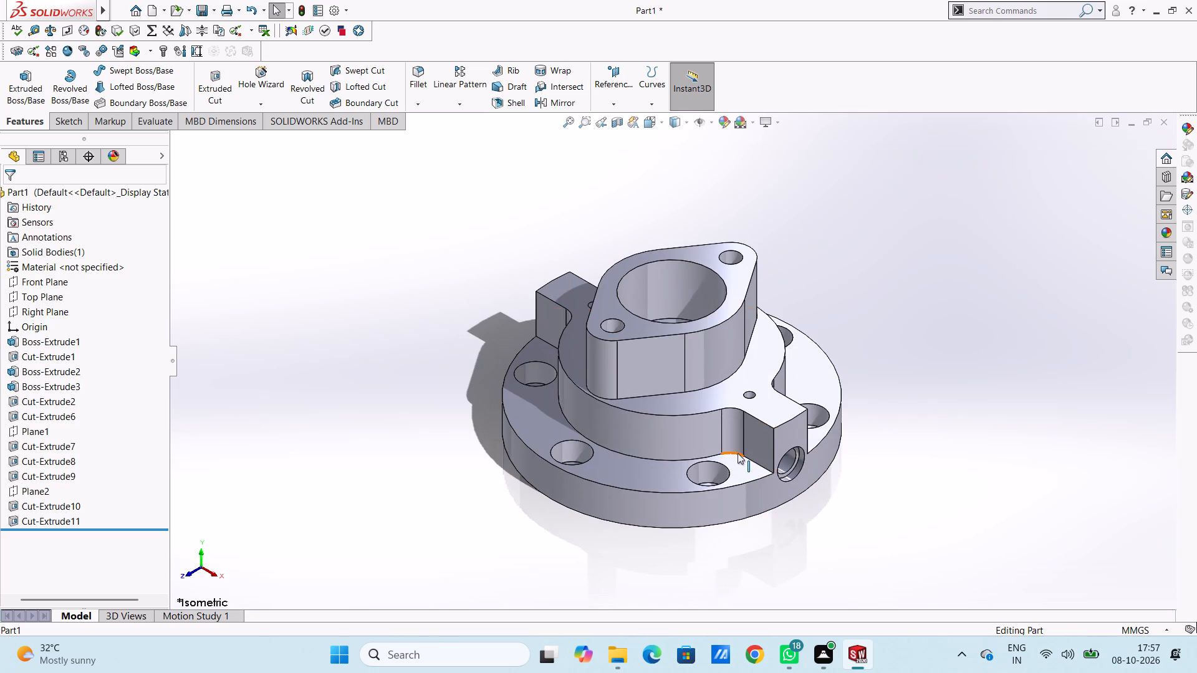
scroll(738, 453, up, 1)
Set the colour of the whole part to red from the standard swatches.
click(722, 125)
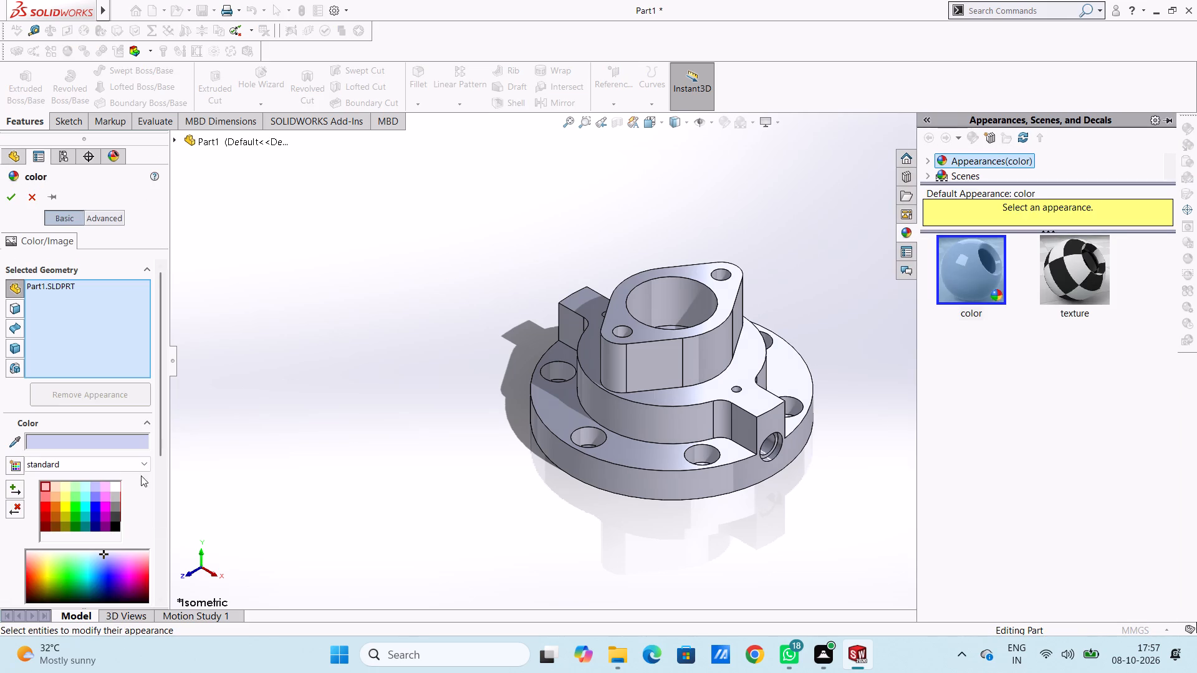
scroll(91, 498, down, 1)
click(55, 414)
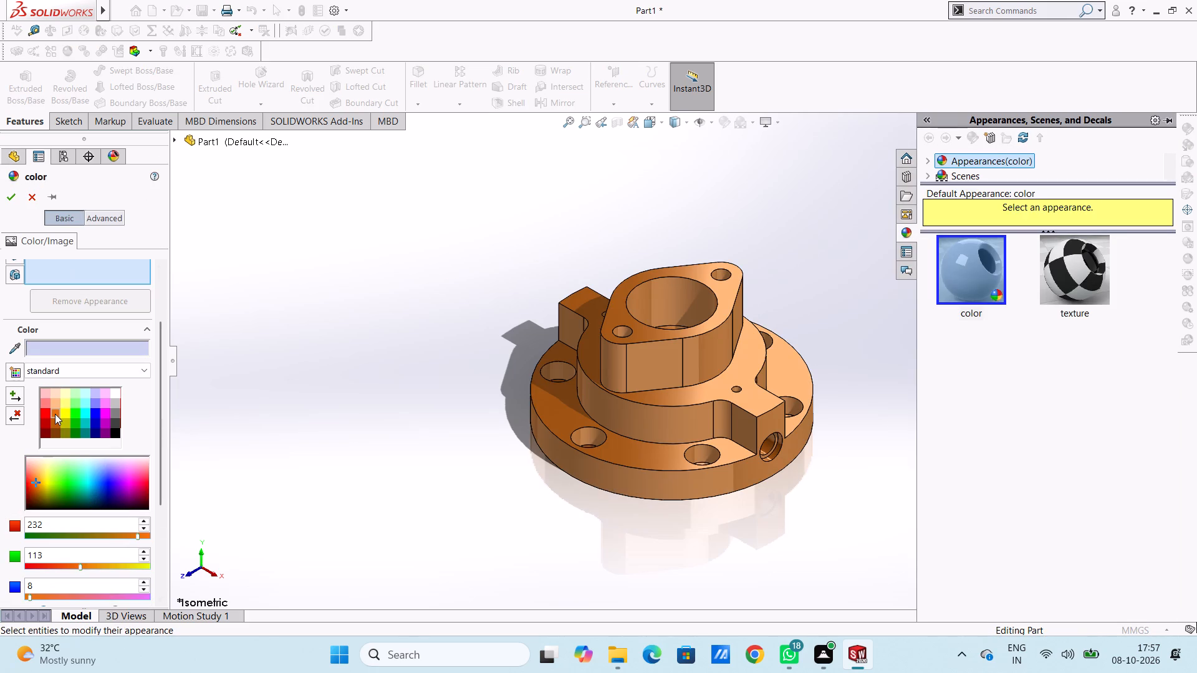
click(43, 411)
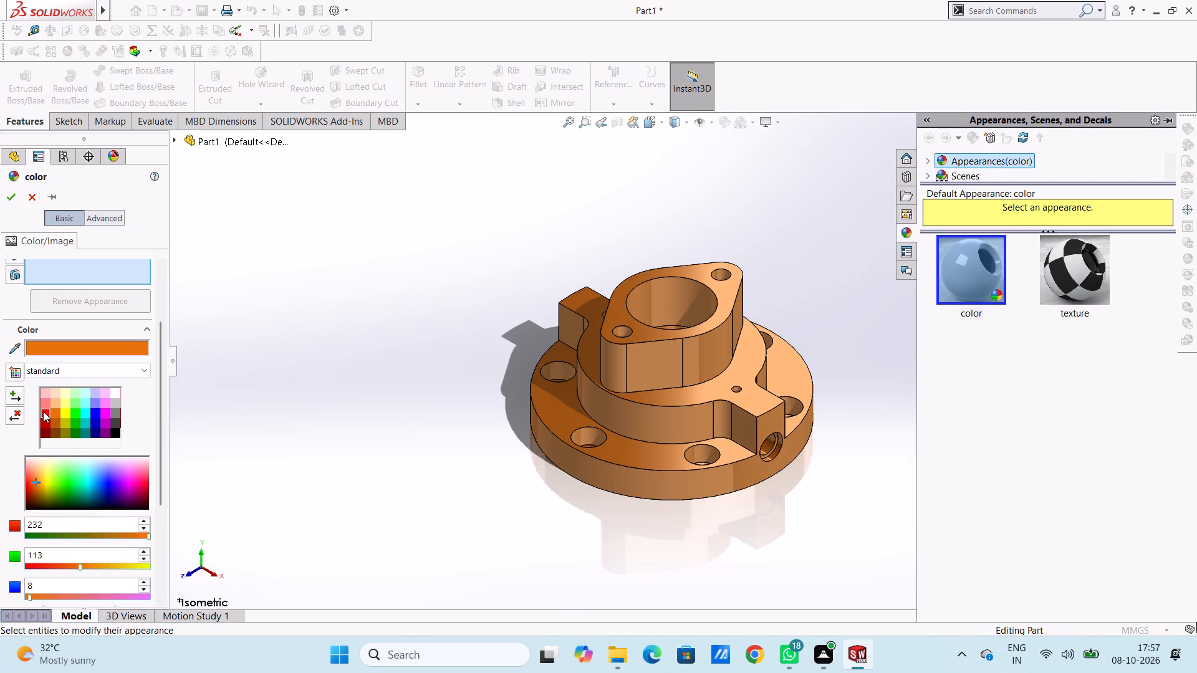
click(20, 202)
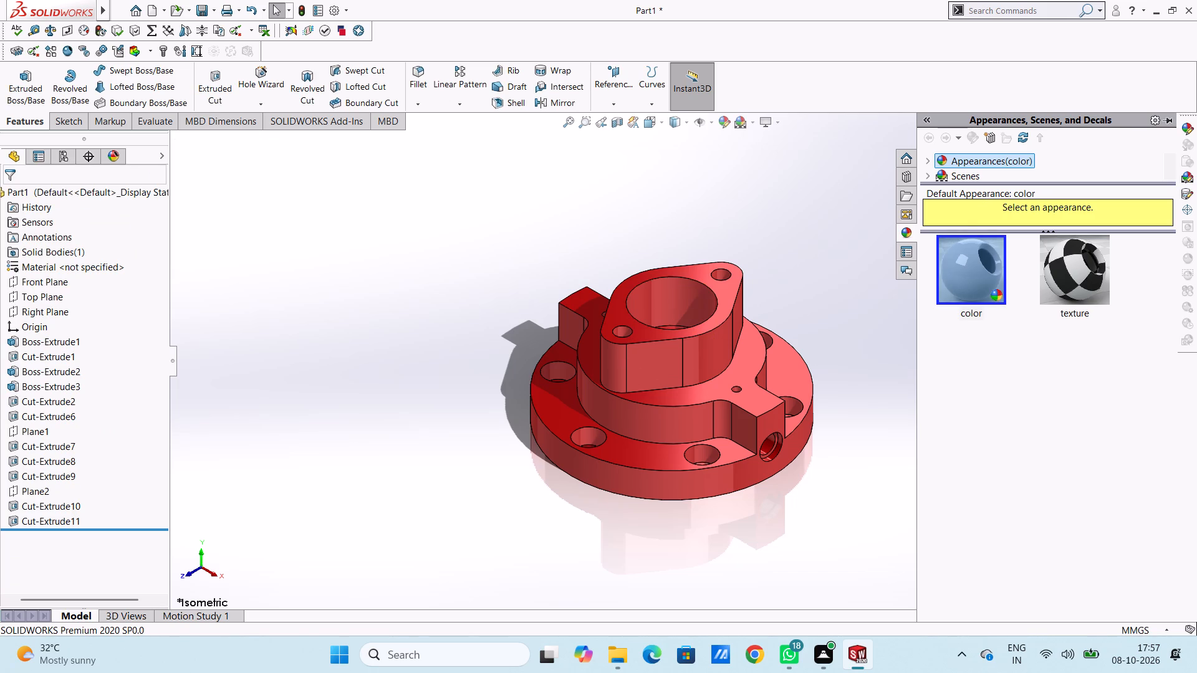
Apply the chromium plate metal appearance to only the face of the large bore in the two-lug boss.
drag(977, 181, 979, 317)
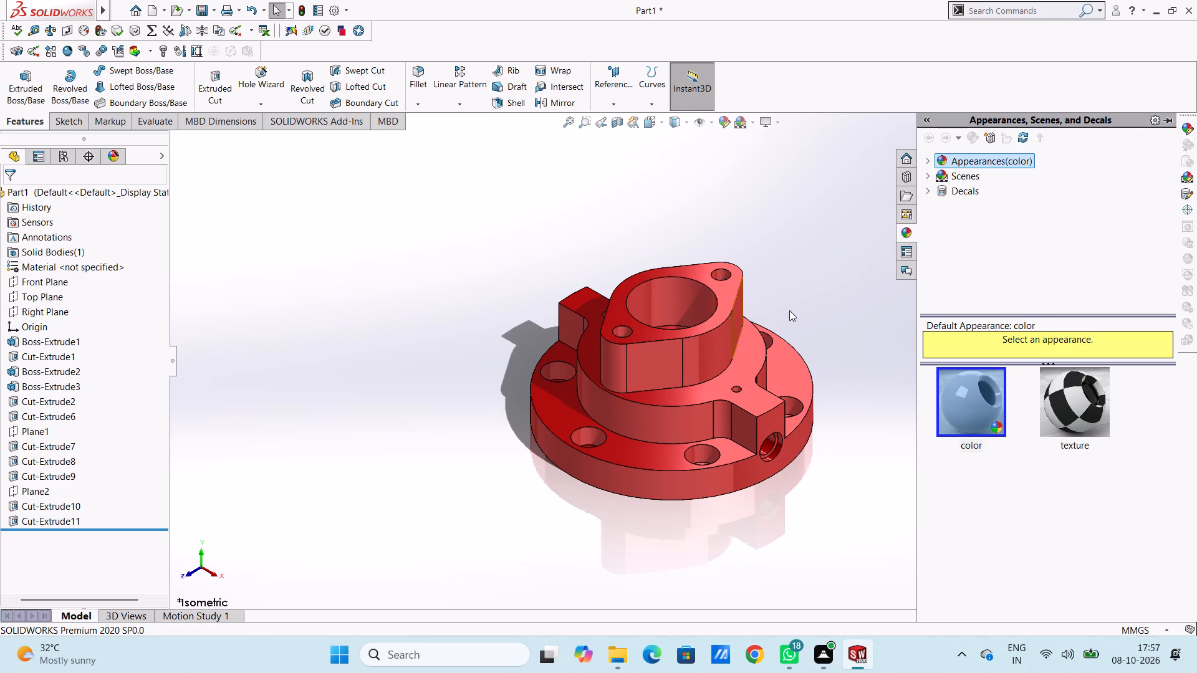
scroll(723, 308, down, 2)
click(927, 160)
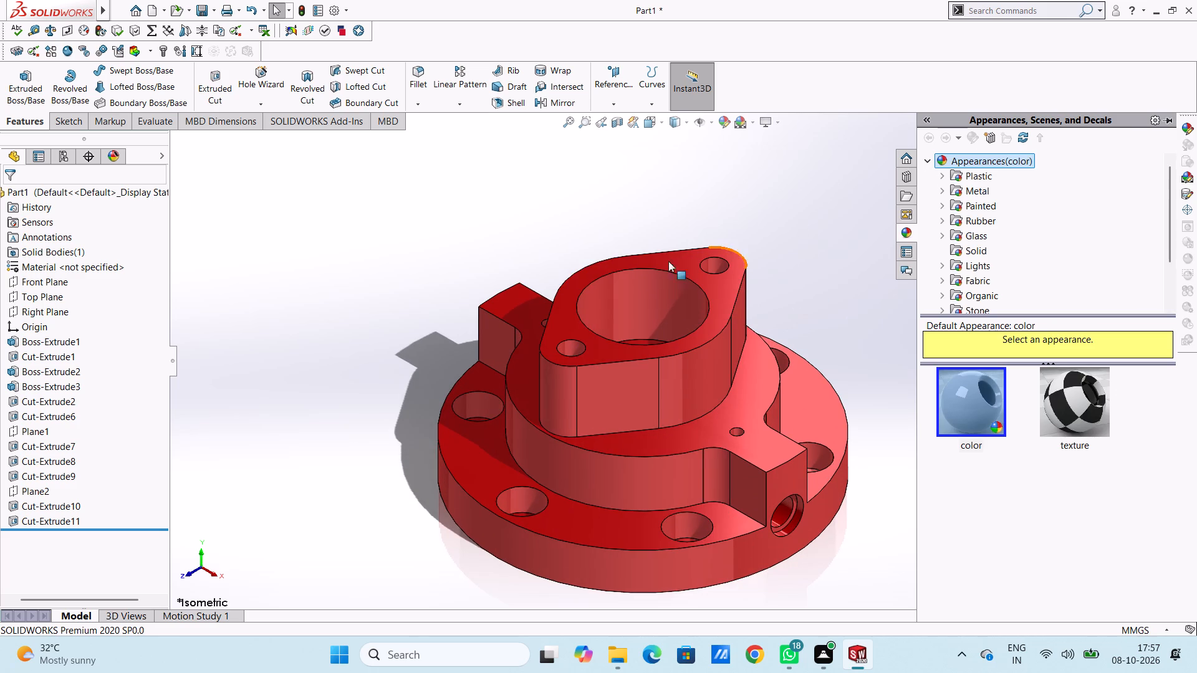
click(966, 186)
scroll(662, 328, down, 1)
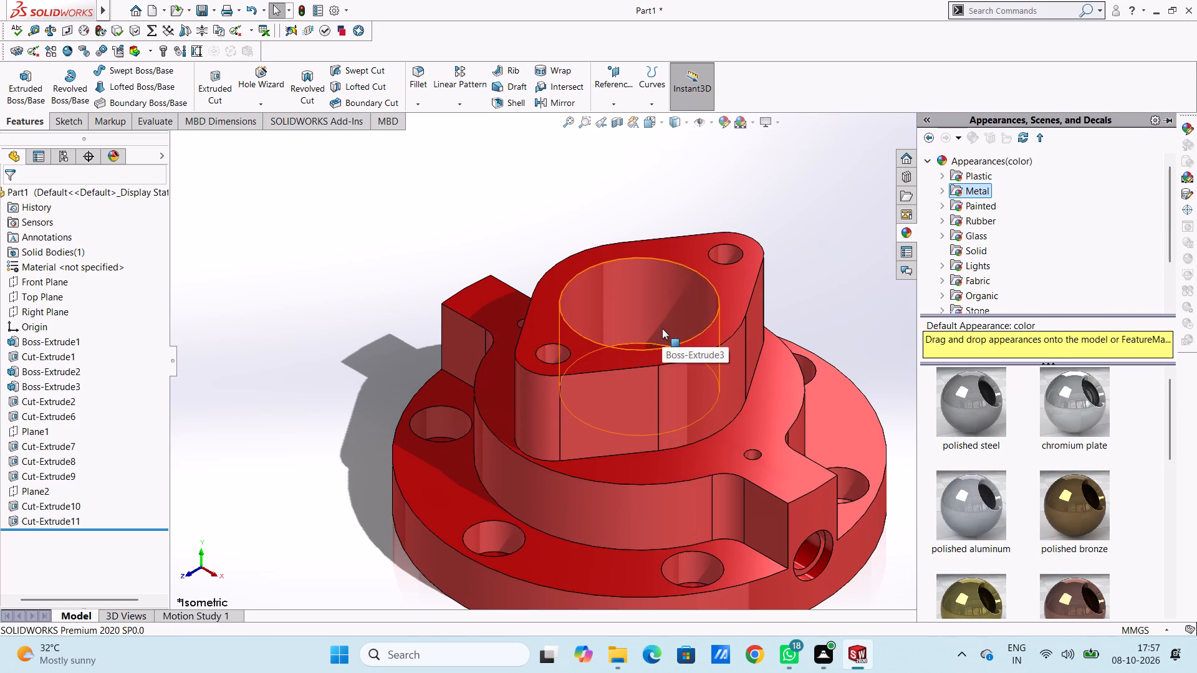
drag(1087, 399, 549, 311)
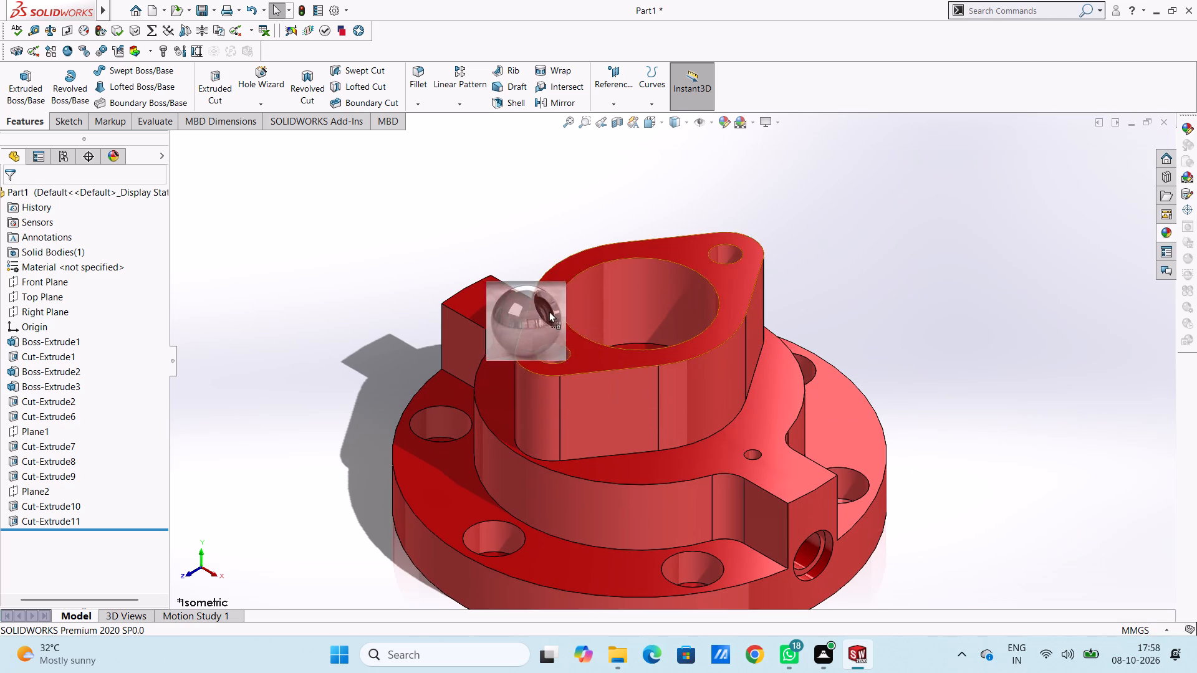
drag(549, 311, 659, 295)
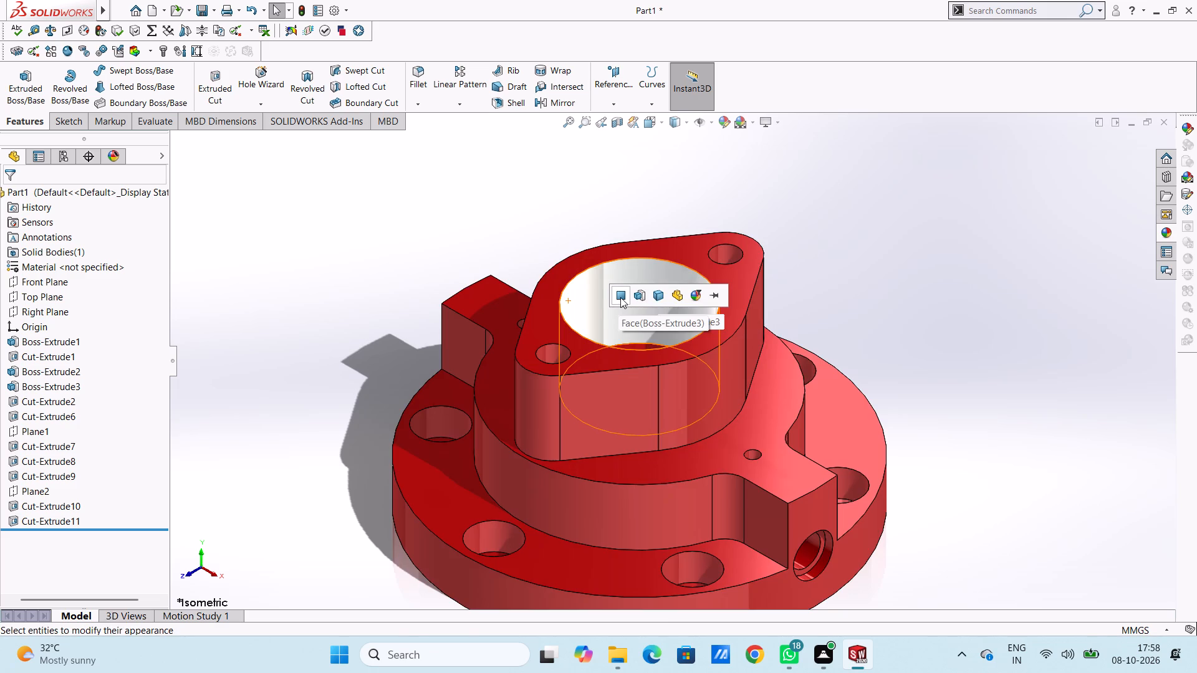
click(620, 297)
Apply the chromium plate appearance to only the inner face of the front lug hole on the top boss.
scroll(625, 336, up, 3)
scroll(610, 390, down, 3)
scroll(614, 338, down, 3)
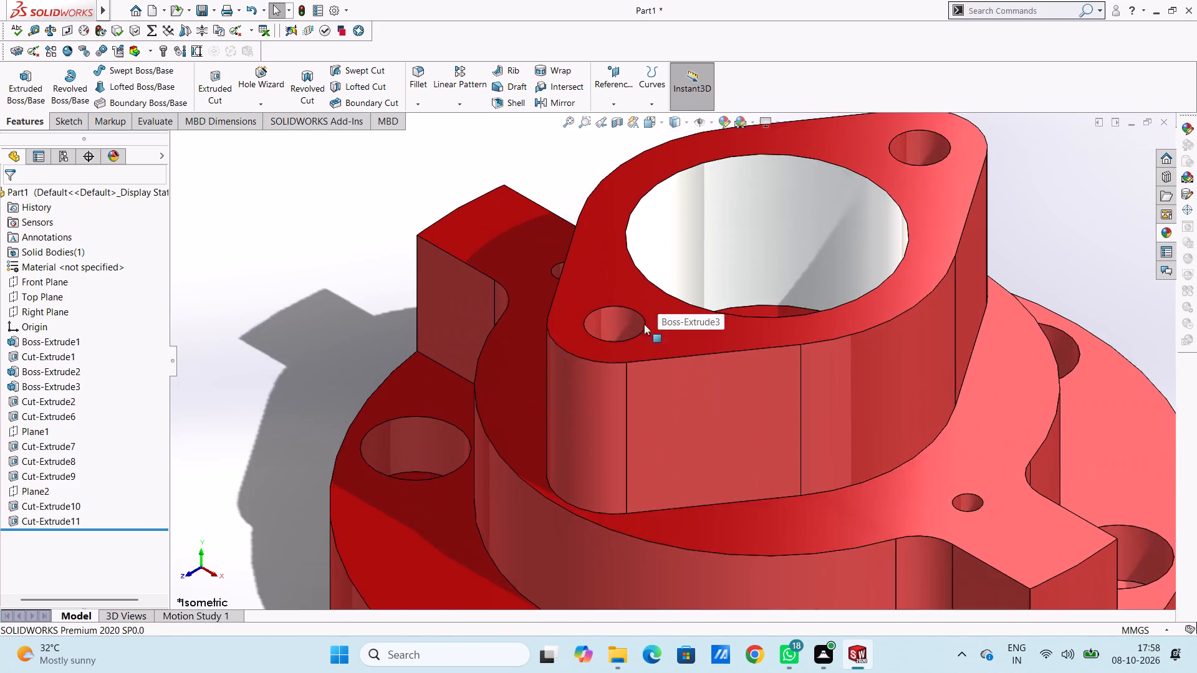
scroll(647, 310, down, 3)
click(1163, 231)
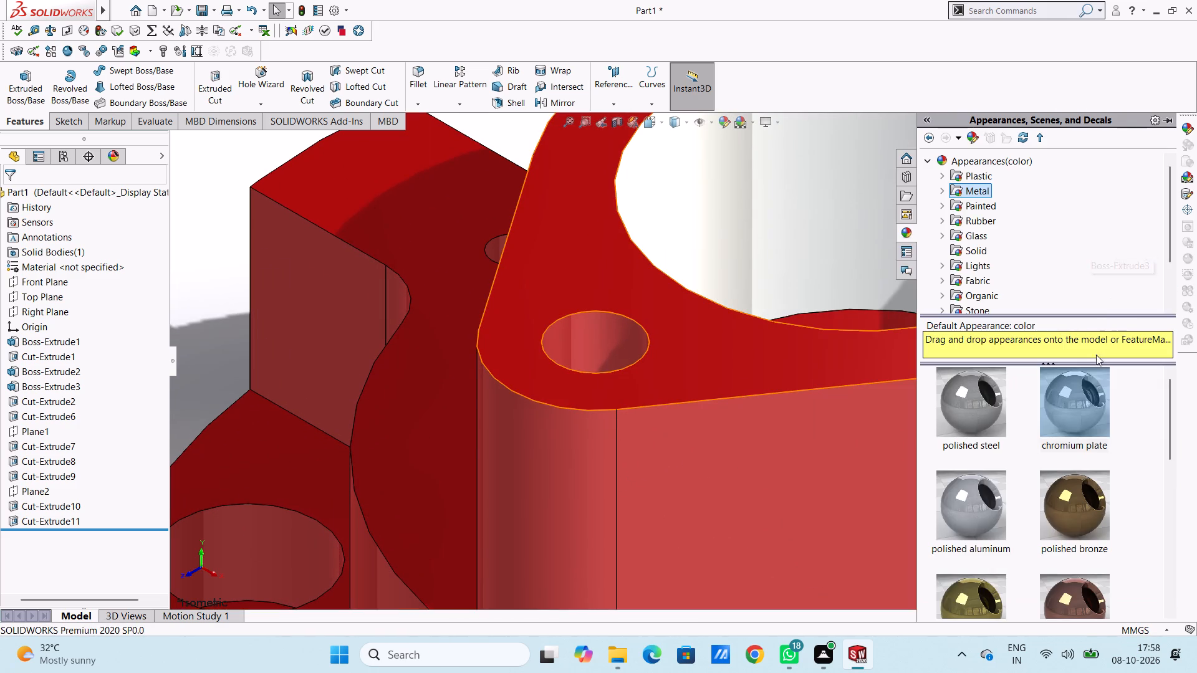
drag(1085, 391, 600, 330)
click(600, 330)
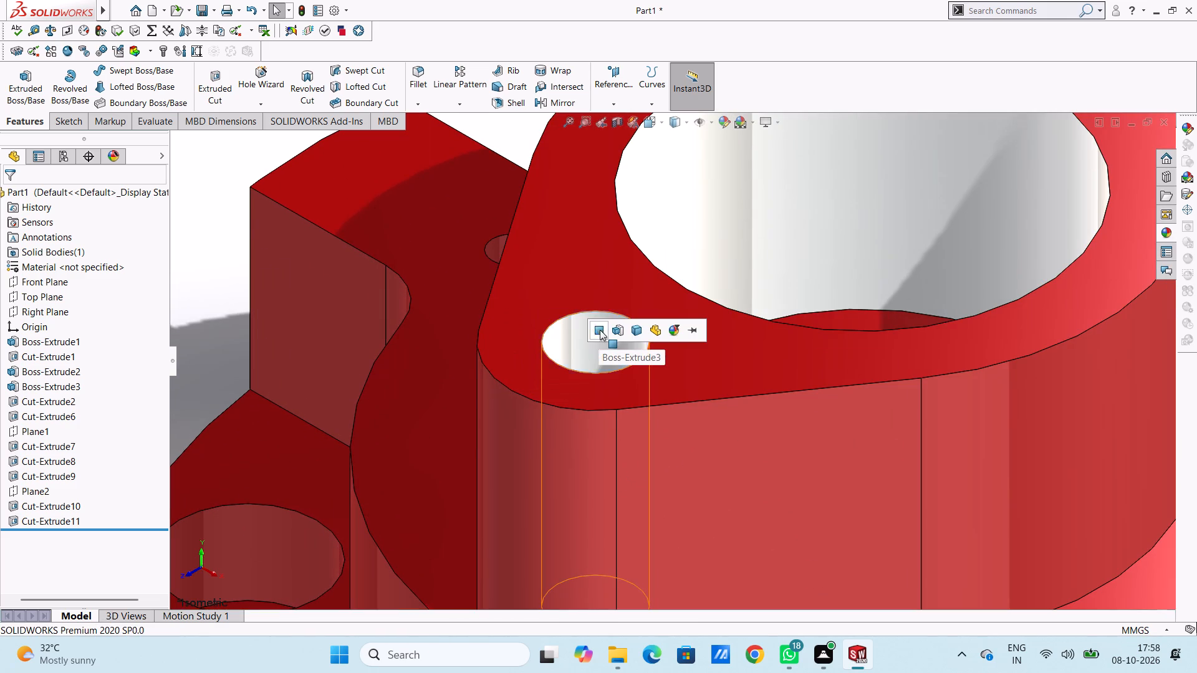
Apply the chromium plate appearance to only the inner face of the opposite lug hole on the top boss.
scroll(600, 330, up, 3)
scroll(643, 294, up, 4)
scroll(799, 255, down, 3)
scroll(754, 346, down, 3)
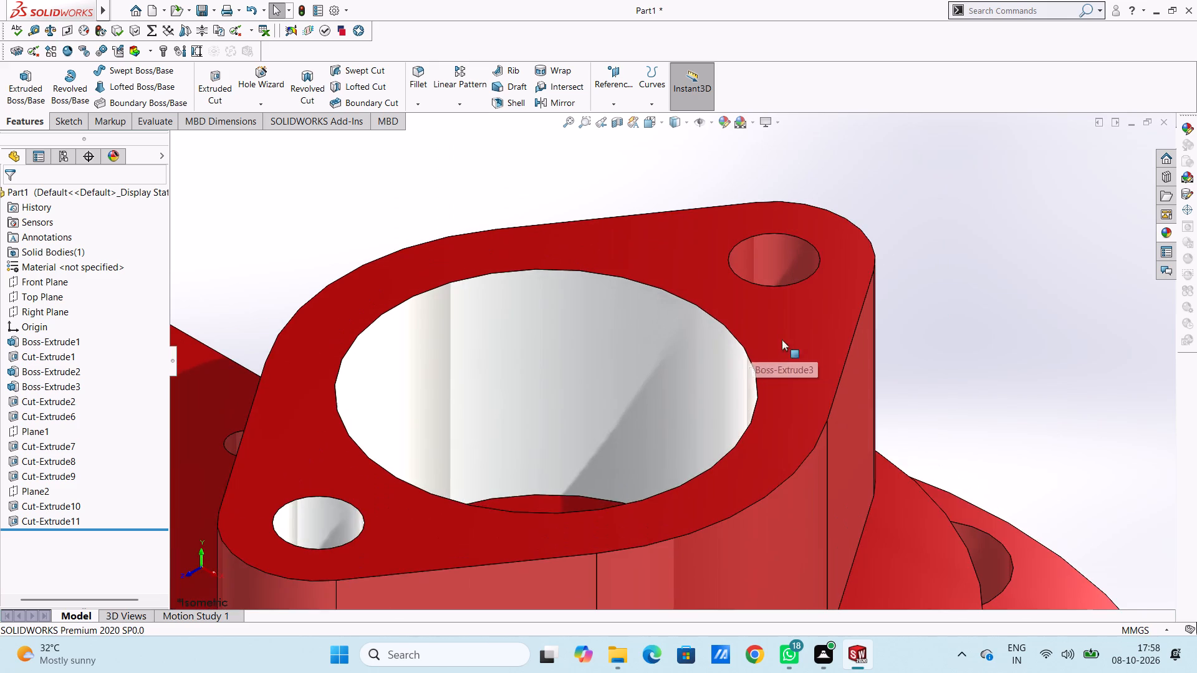
scroll(751, 230, down, 2)
click(1162, 229)
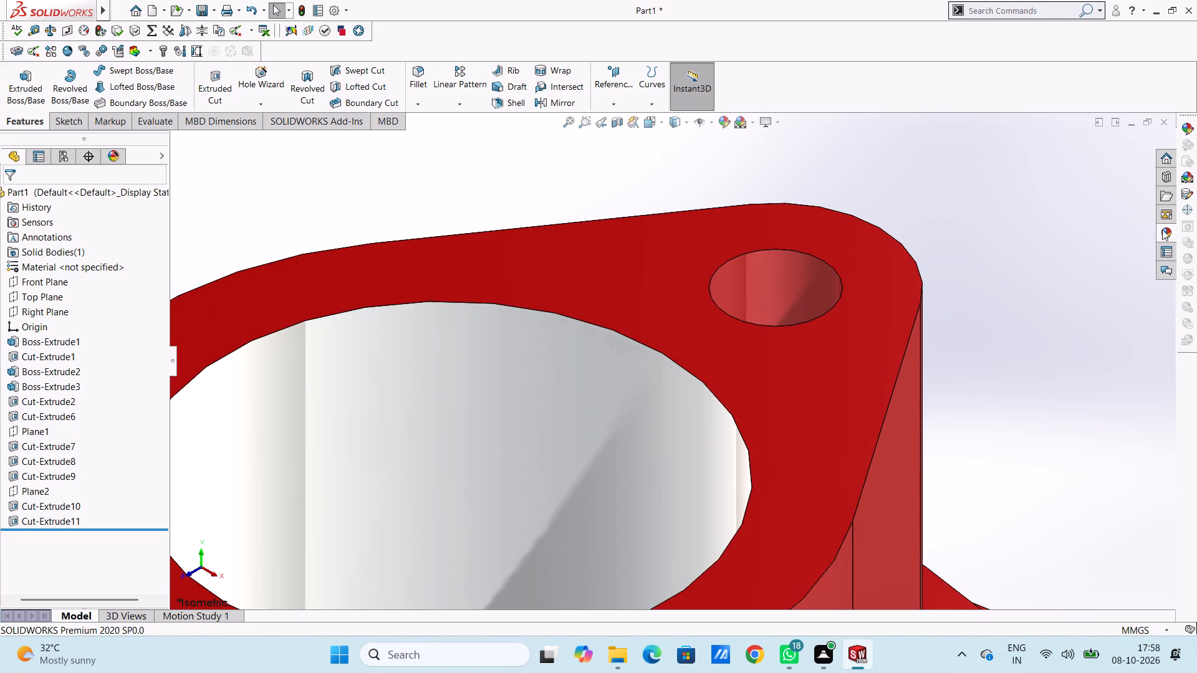
drag(1084, 393, 796, 281)
click(794, 281)
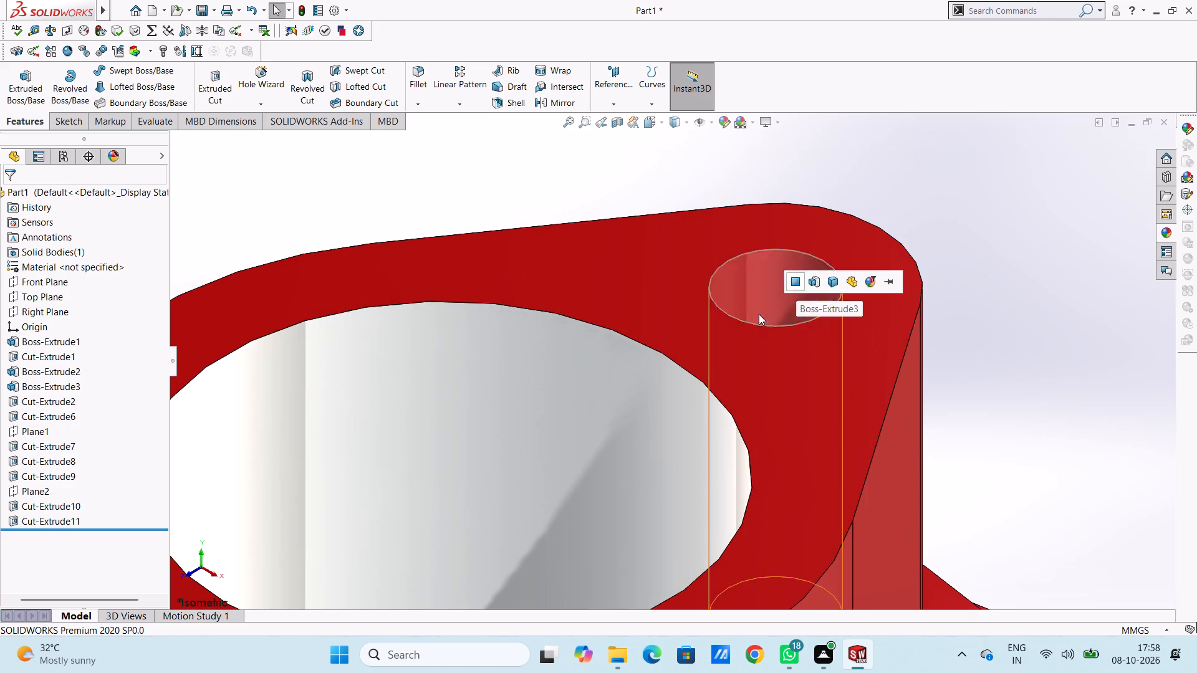
Apply the chromium plate appearance to only the face of the narrower bore deeper inside the central hole.
scroll(638, 348, up, 10)
scroll(593, 401, up, 3)
scroll(633, 436, down, 3)
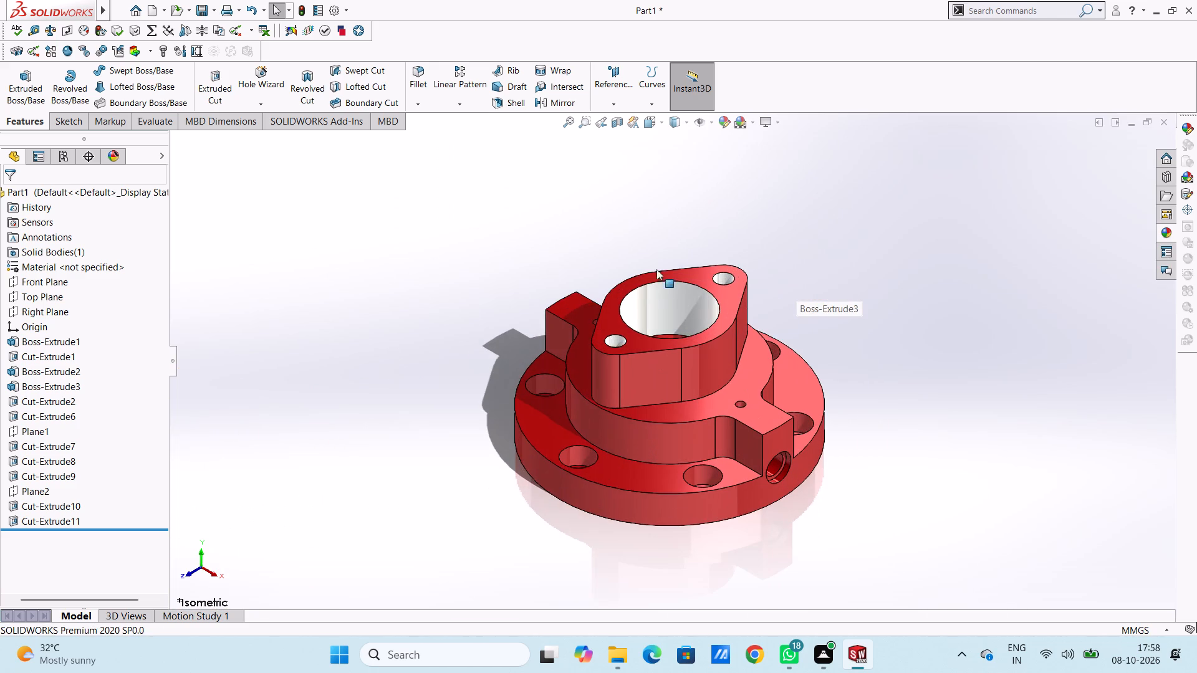
middle_drag(668, 245, 654, 373)
scroll(654, 370, down, 4)
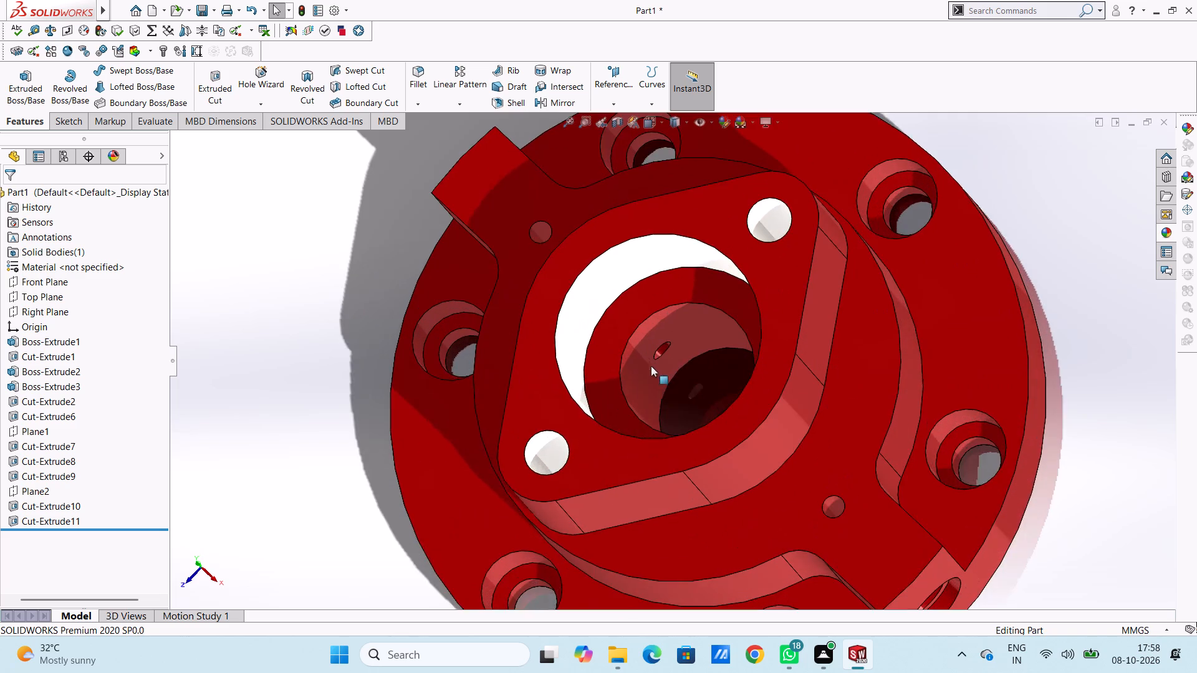
scroll(681, 351, down, 3)
click(1159, 229)
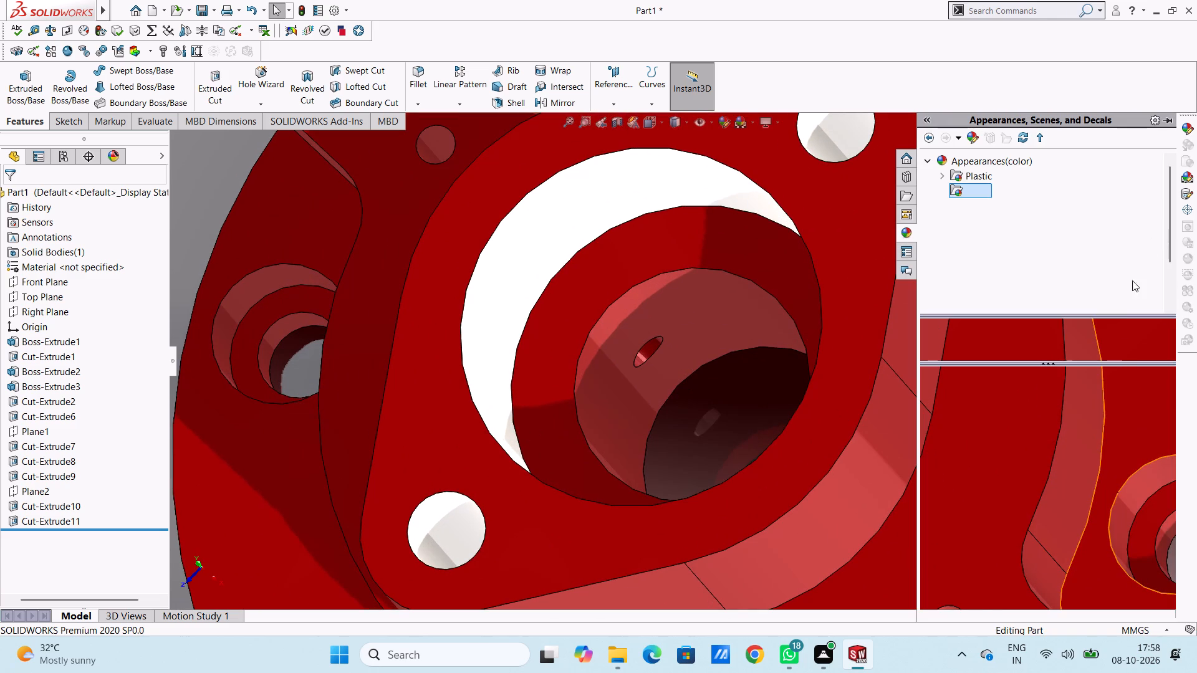
drag(1081, 409, 674, 378)
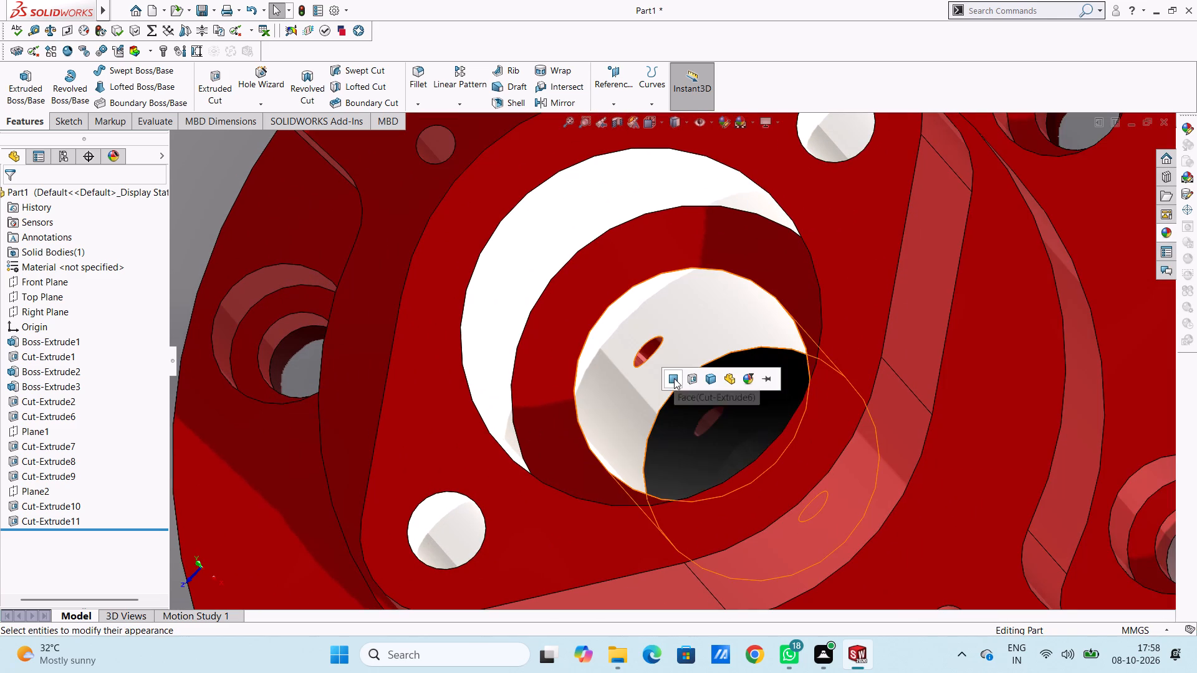
click(674, 378)
Apply the chromium plate appearance to the whole Cut-Extrude2 feature, covering the small vertical holes in the tops of both arms.
scroll(683, 401, up, 4)
middle_drag(666, 418, 698, 303)
middle_drag(774, 414, 750, 409)
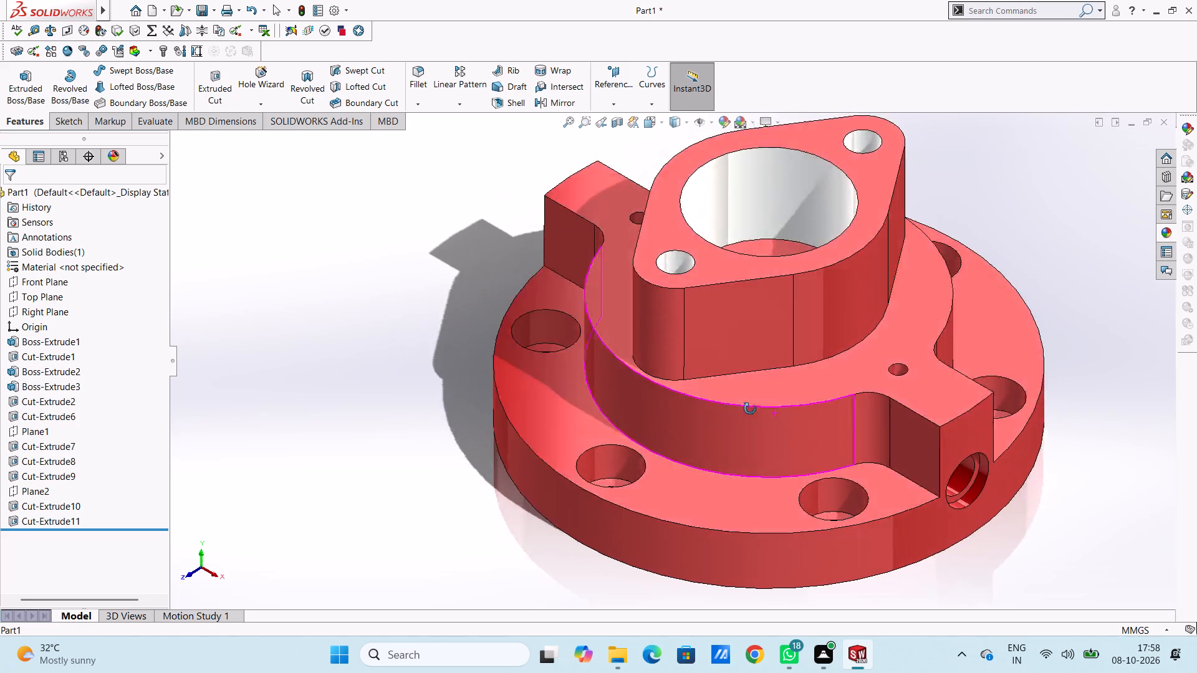
middle_drag(750, 409, 764, 404)
scroll(947, 373, down, 3)
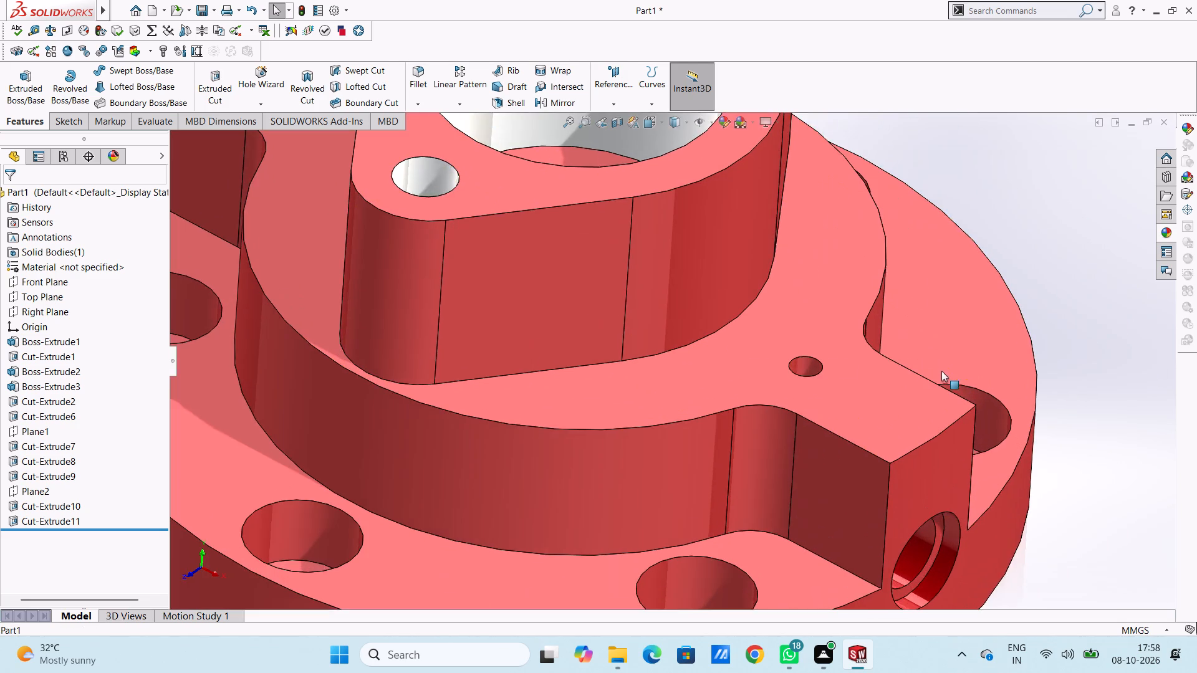
scroll(943, 357, down, 1)
middle_drag(943, 357, 909, 396)
scroll(584, 405, down, 4)
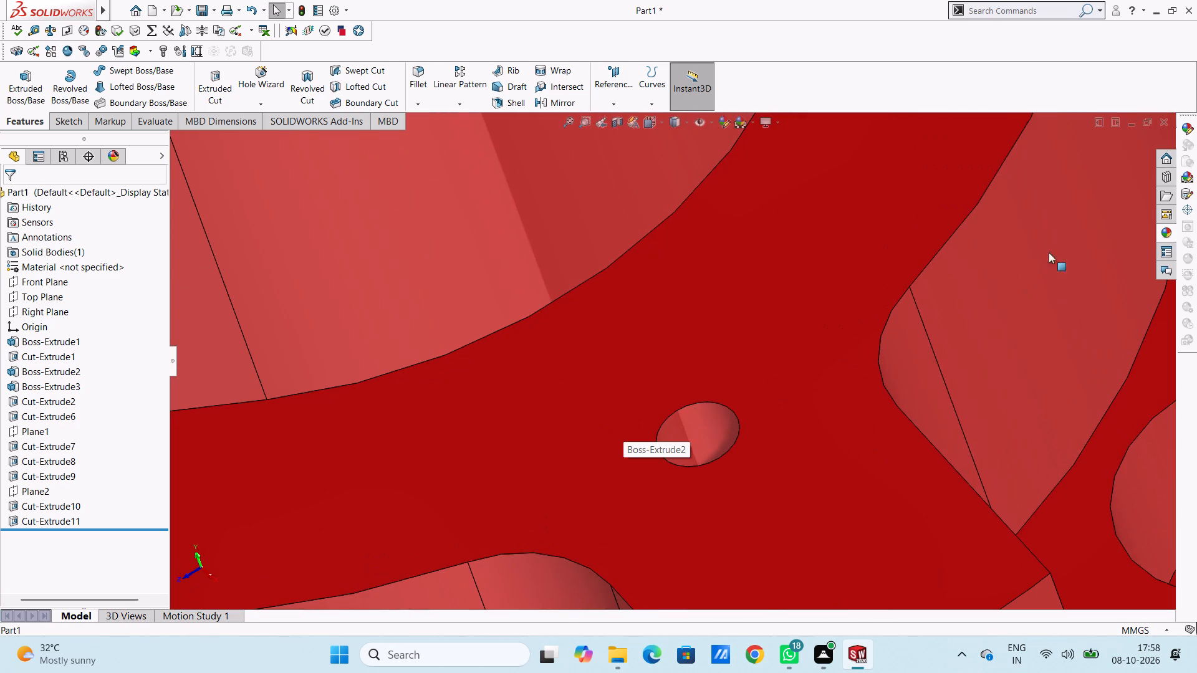
click(1161, 229)
drag(1067, 386, 693, 422)
click(710, 424)
Apply the chromium plate appearance to the narrower inner bore of the side hole in the first arm's end.
scroll(708, 427, up, 4)
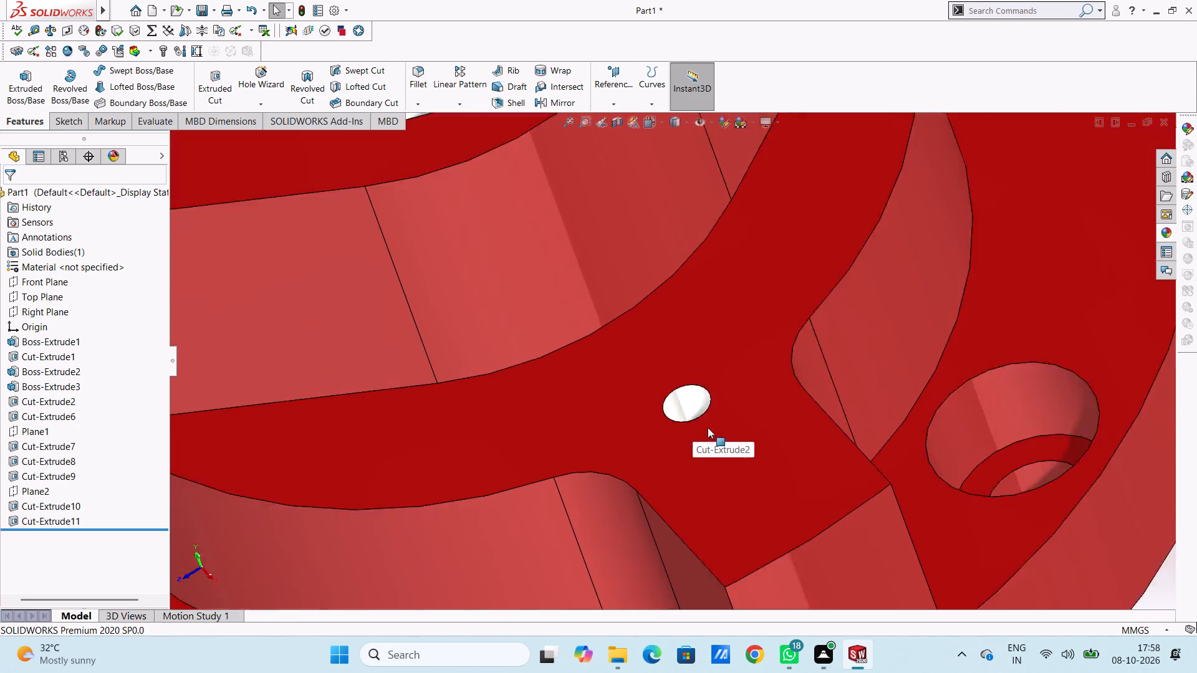
scroll(708, 427, up, 5)
middle_drag(725, 340, 772, 319)
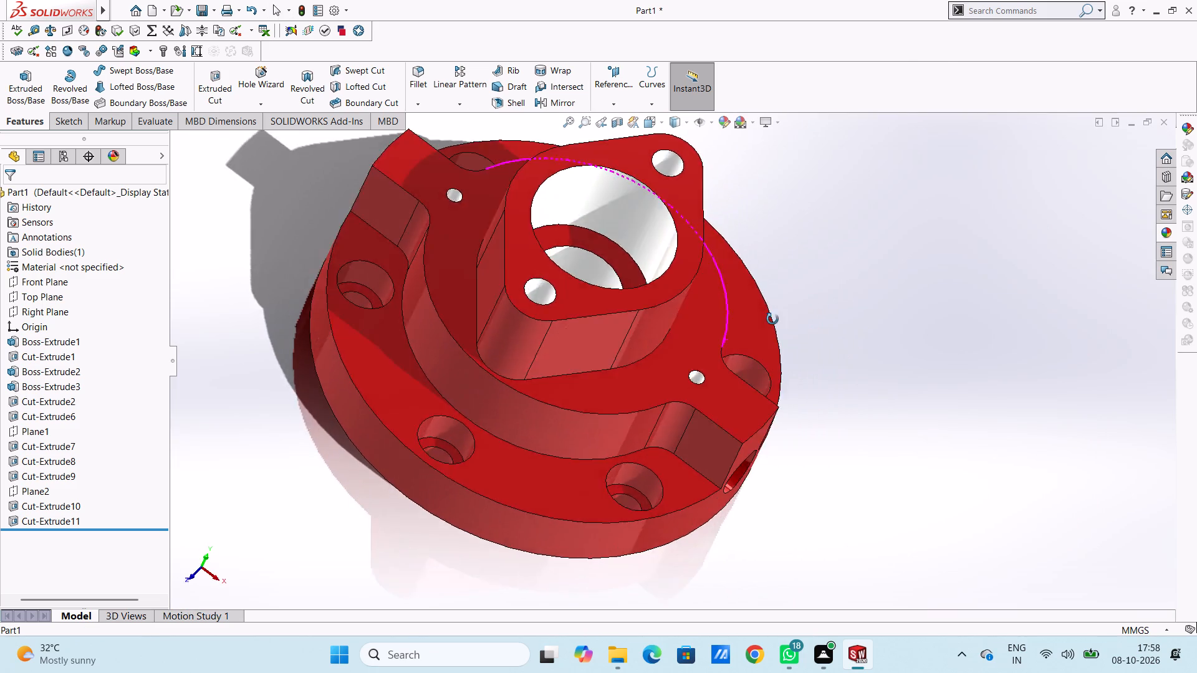
middle_drag(772, 319, 751, 285)
scroll(833, 370, up, 2)
middle_drag(844, 375, 791, 427)
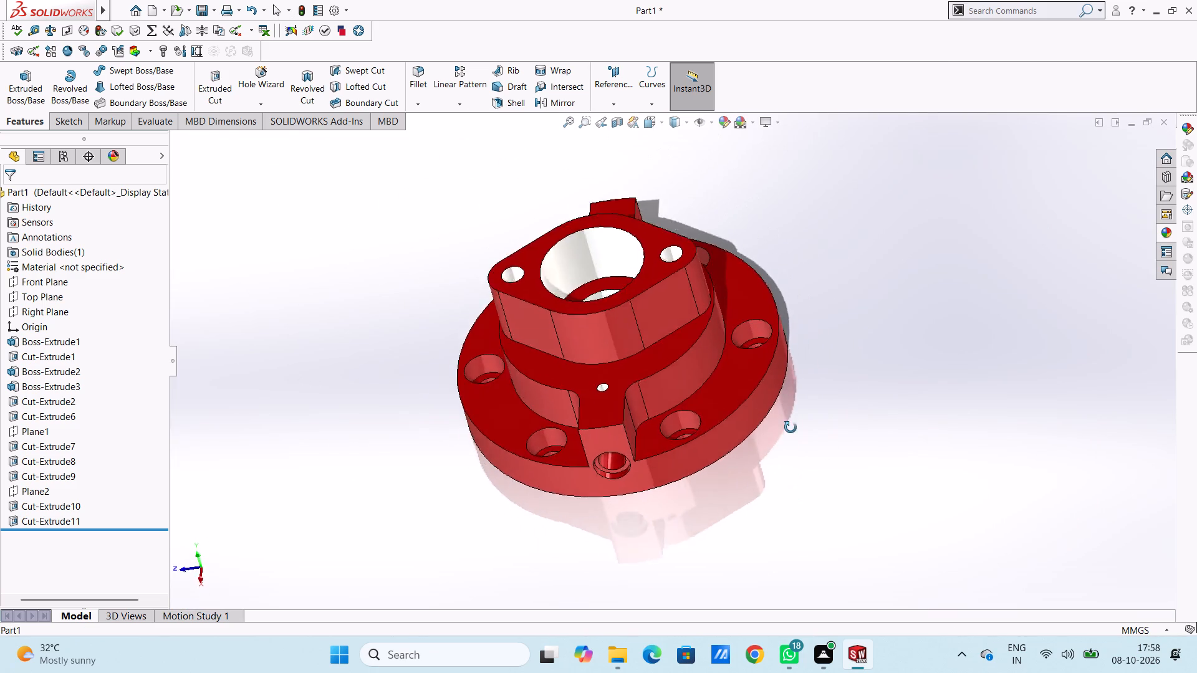
middle_drag(791, 427, 1027, 440)
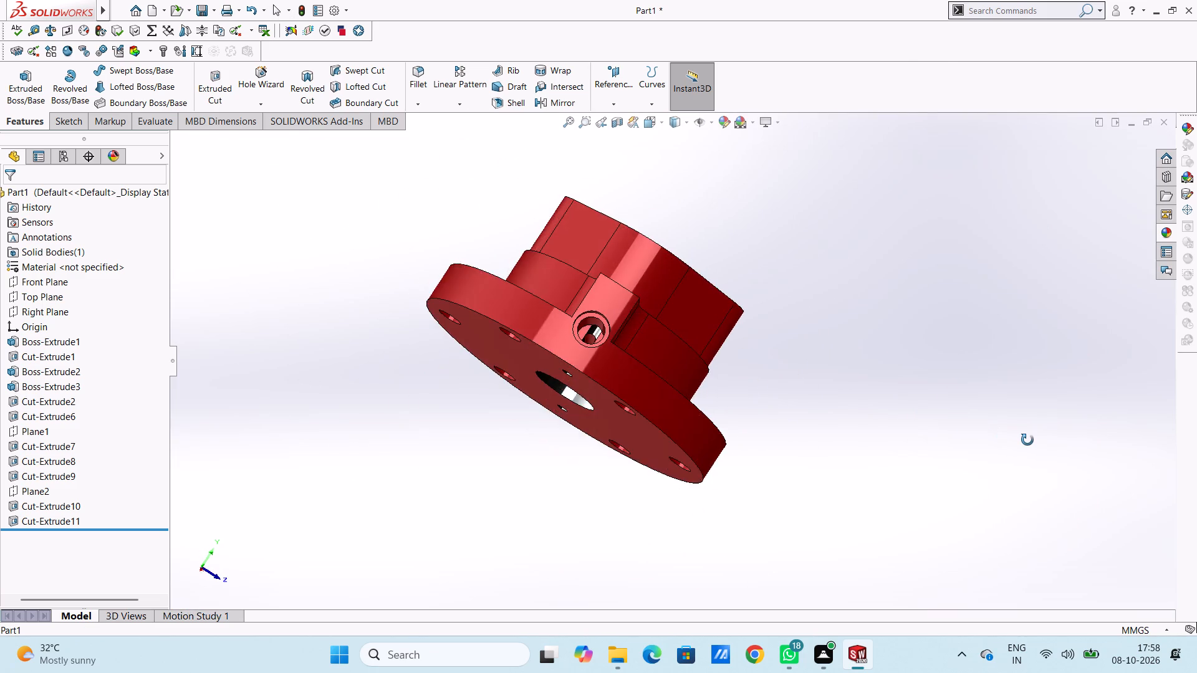
middle_drag(1027, 440, 890, 408)
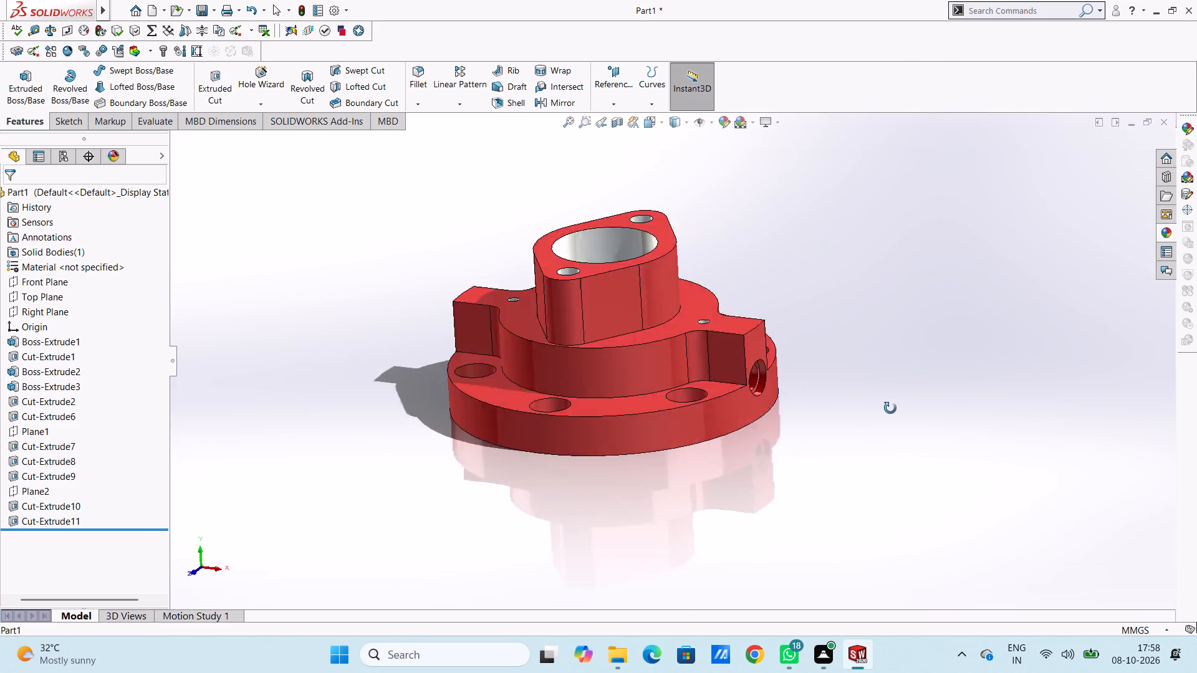
middle_drag(890, 408, 811, 405)
scroll(655, 350, down, 6)
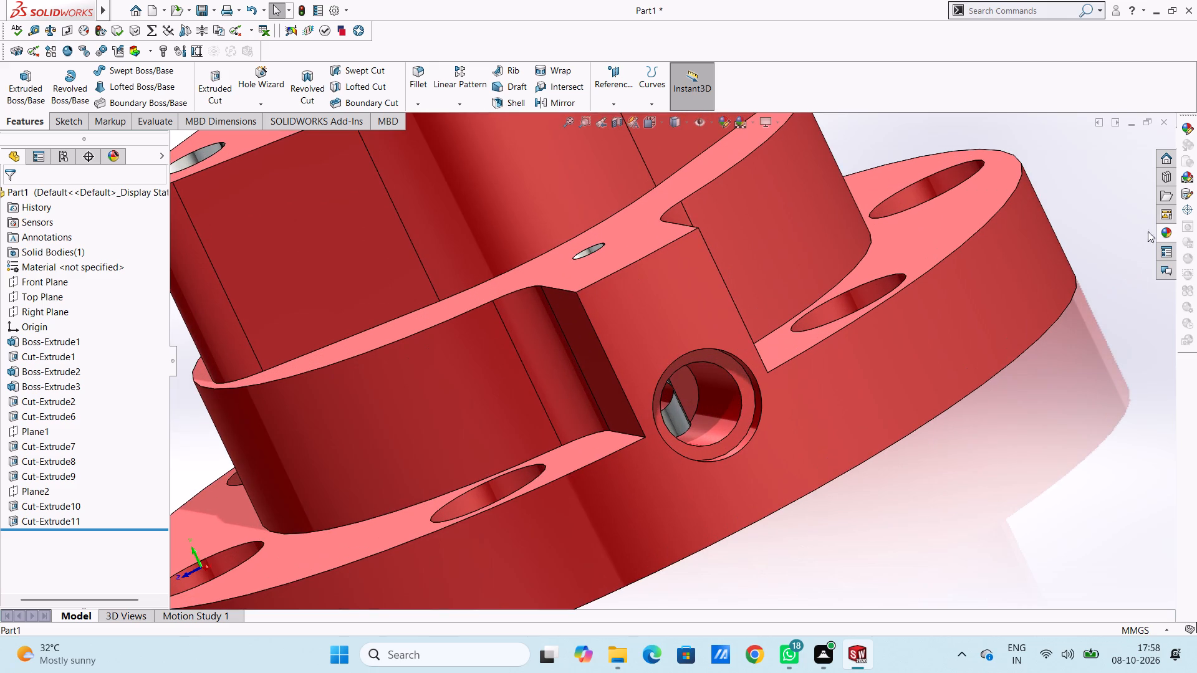
click(1165, 232)
drag(1077, 393, 709, 389)
click(718, 390)
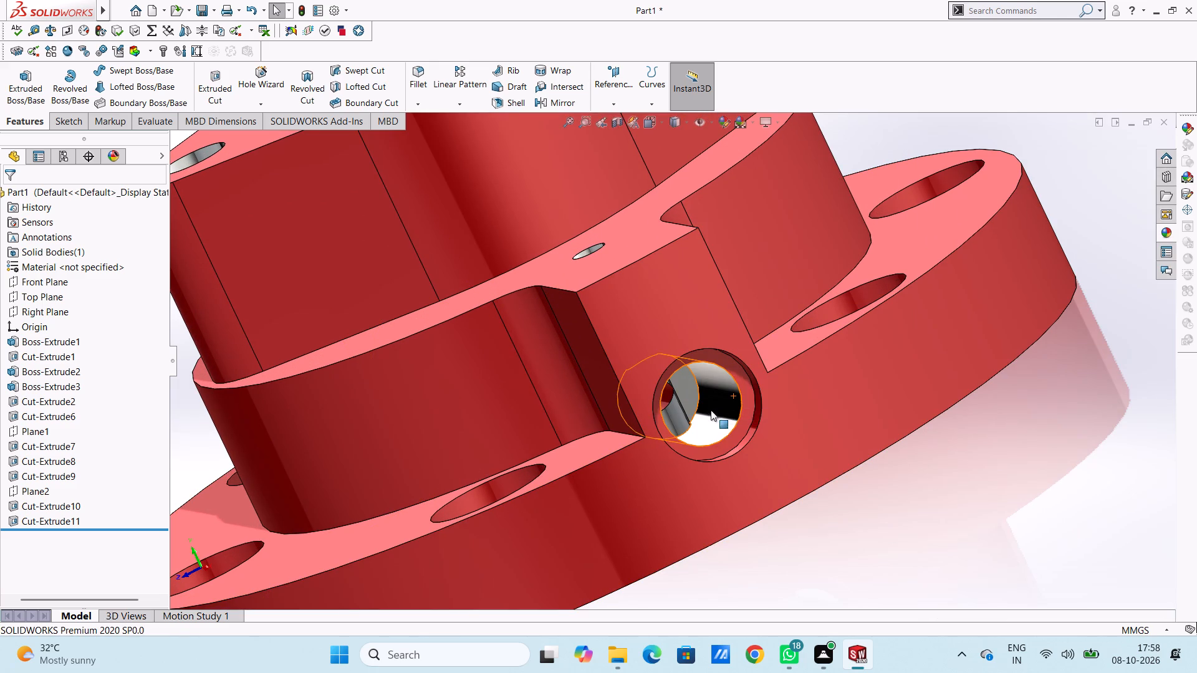
Apply the chromium plate appearance to only the outer counterbore wall of the same side hole.
scroll(699, 376, down, 4)
middle_drag(954, 404, 971, 410)
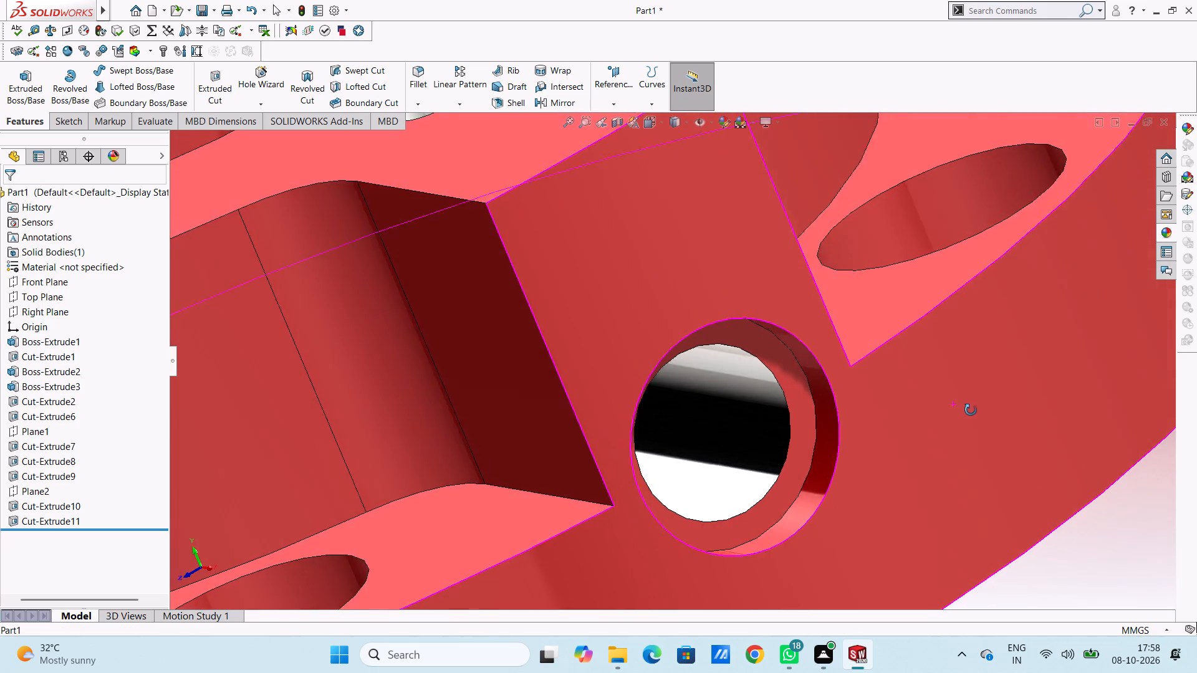
middle_drag(971, 410, 981, 395)
click(1160, 231)
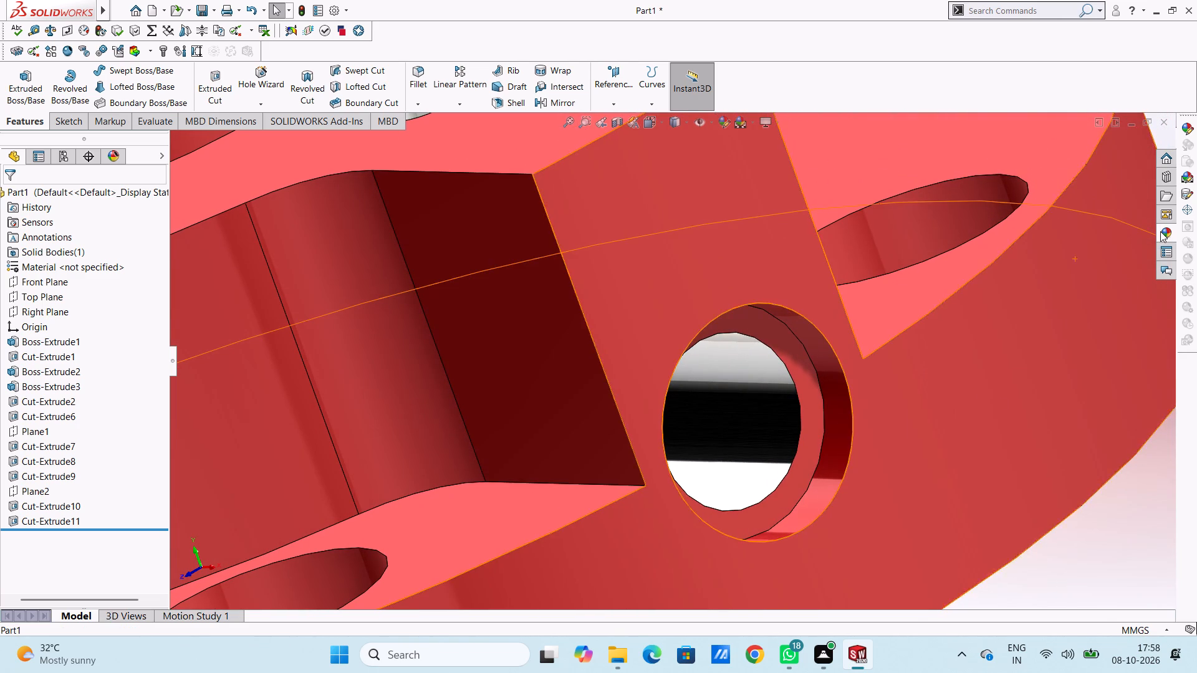
scroll(779, 452, down, 3)
drag(1090, 413, 910, 414)
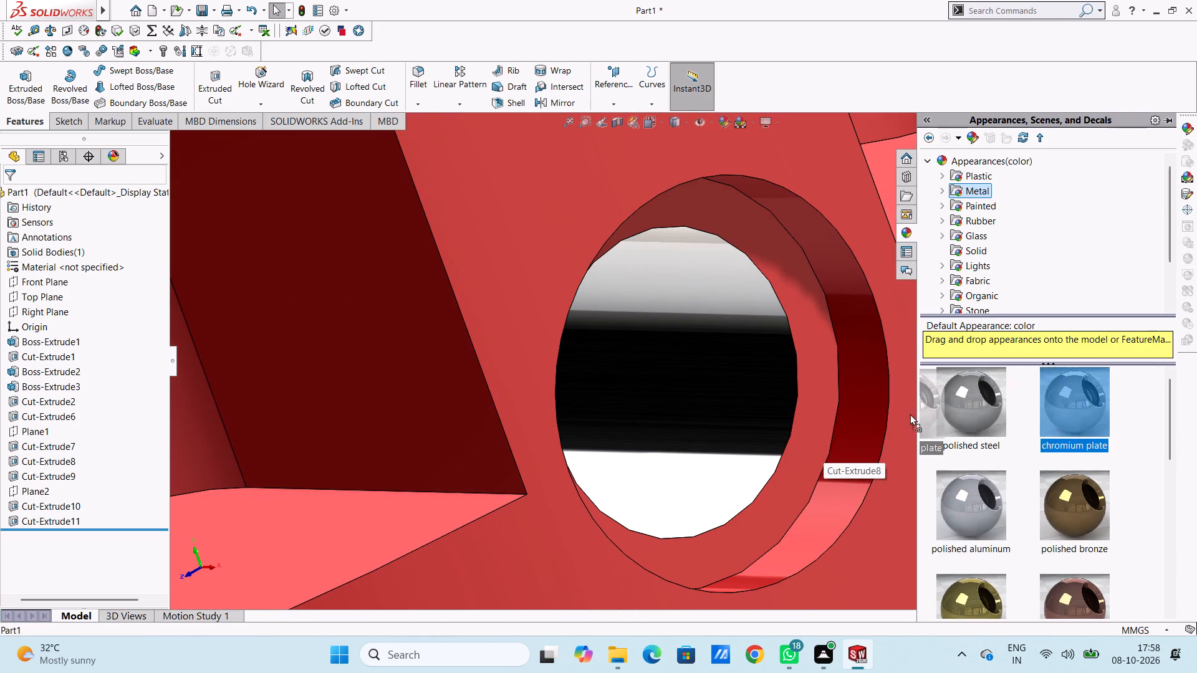
drag(910, 414, 878, 415)
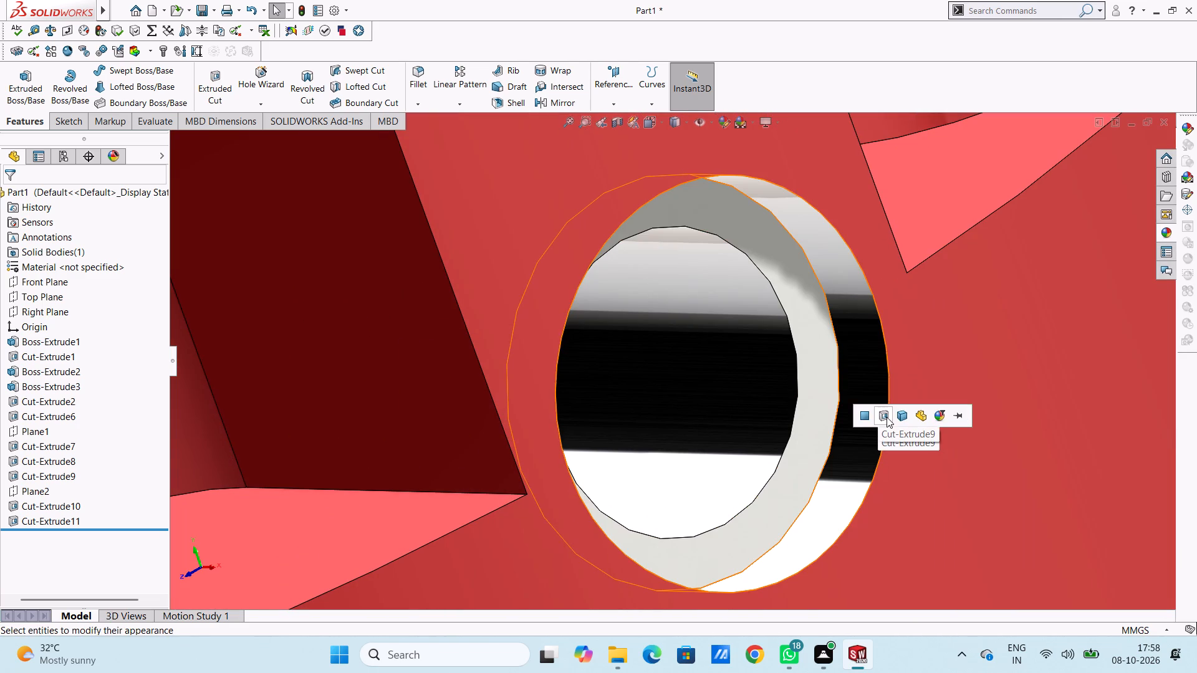
click(868, 417)
Apply the chromium plate appearance to only the narrower inner bore face of the side hole in the opposite arm's end.
scroll(835, 407, up, 6)
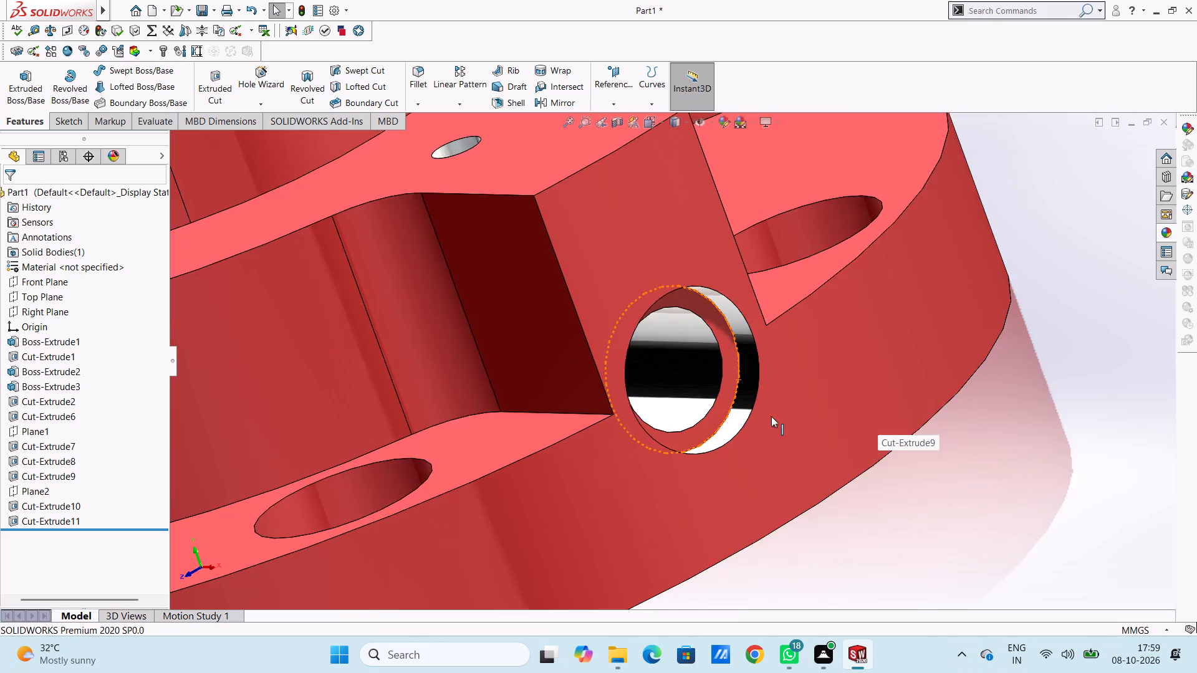
scroll(771, 416, up, 3)
middle_drag(794, 442, 806, 412)
scroll(737, 415, up, 3)
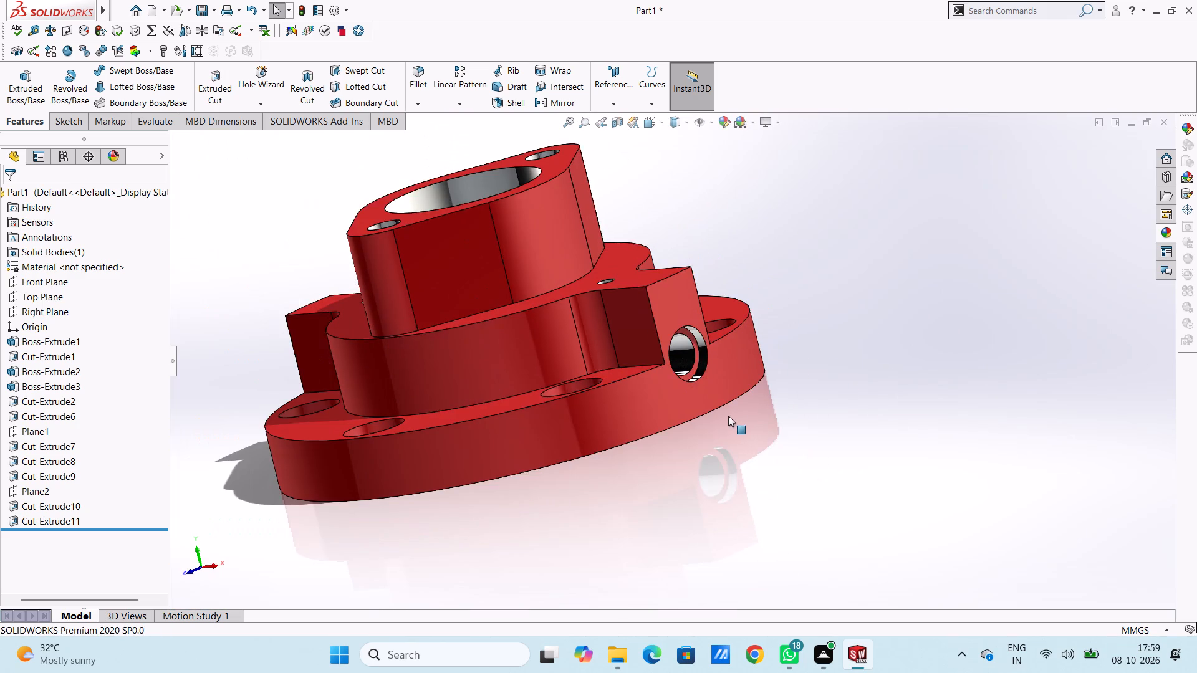
middle_drag(544, 440, 819, 470)
scroll(651, 443, up, 1)
middle_drag(625, 435, 670, 512)
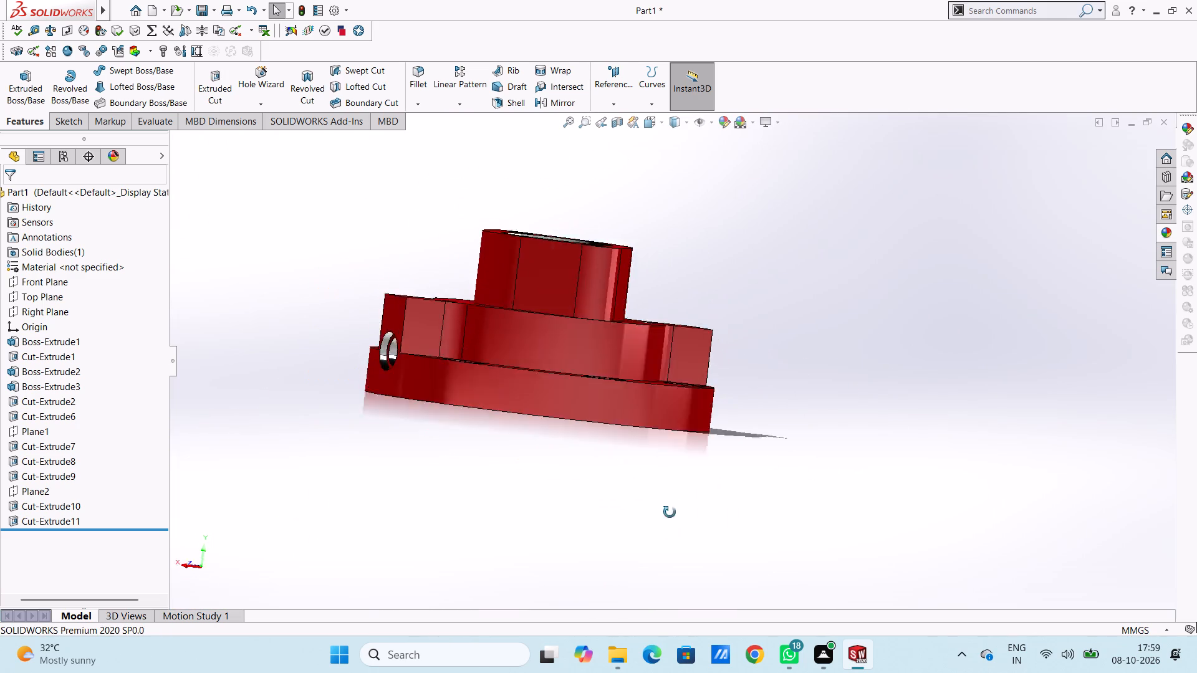
middle_drag(670, 512, 635, 538)
scroll(638, 538, down, 1)
middle_drag(645, 446, 592, 492)
scroll(662, 270, up, 2)
scroll(675, 332, down, 1)
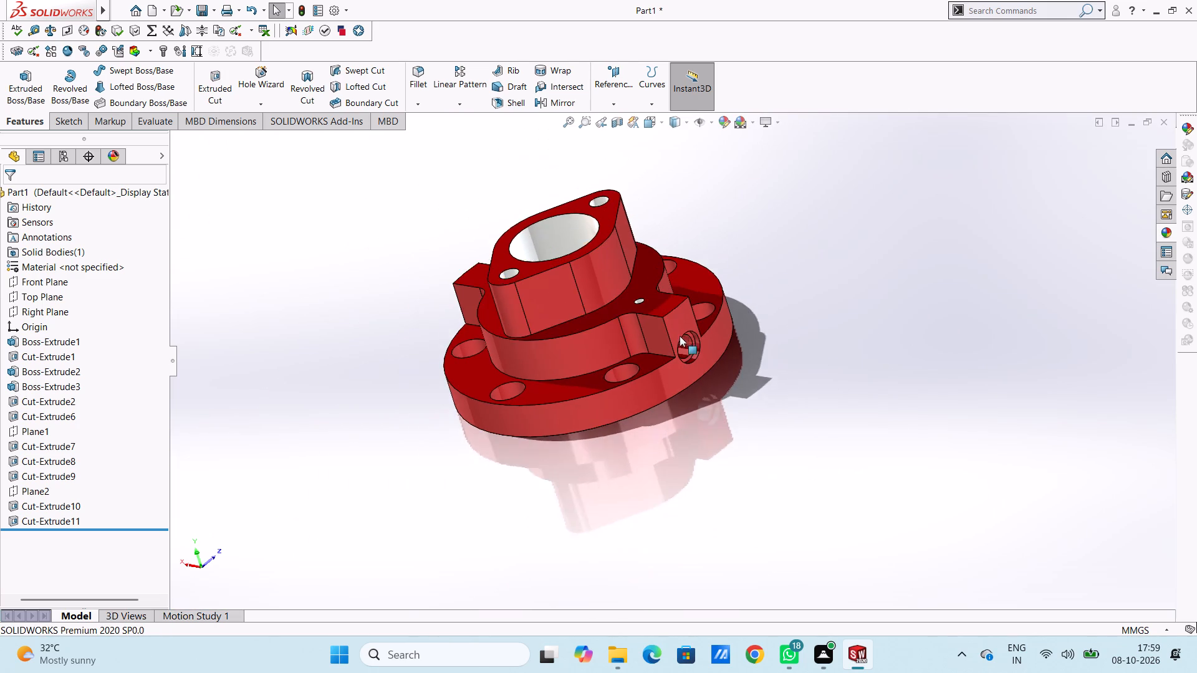
scroll(680, 336, down, 6)
scroll(726, 397, down, 3)
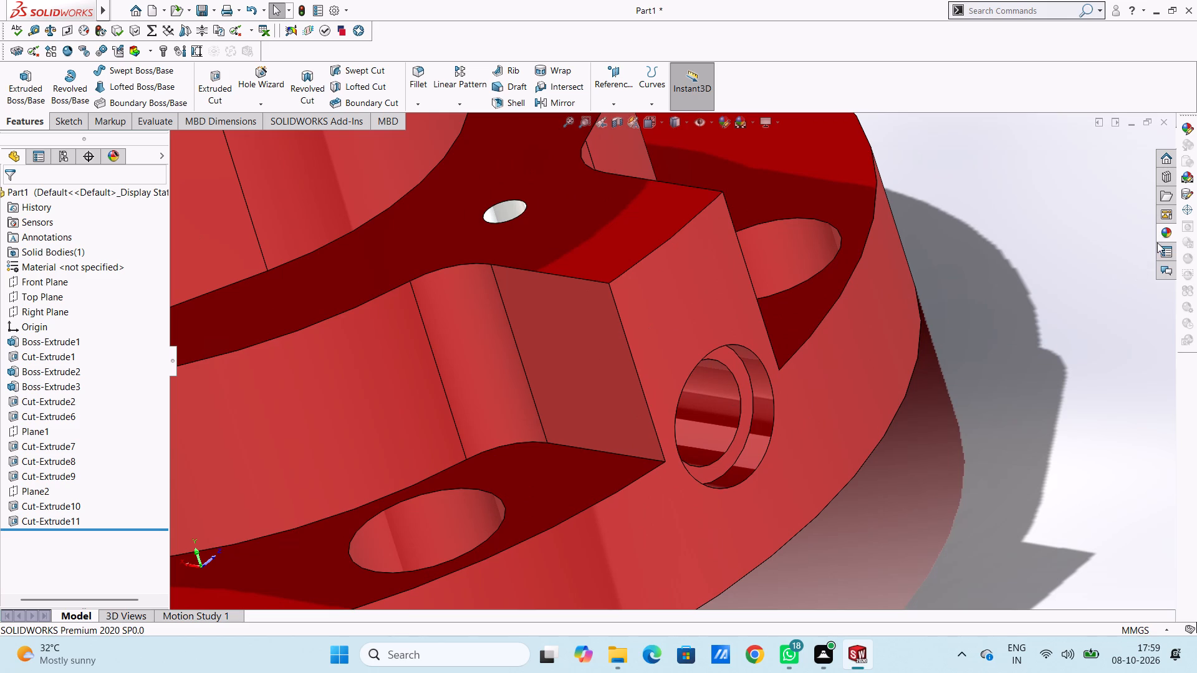
click(1165, 231)
drag(1082, 380, 714, 379)
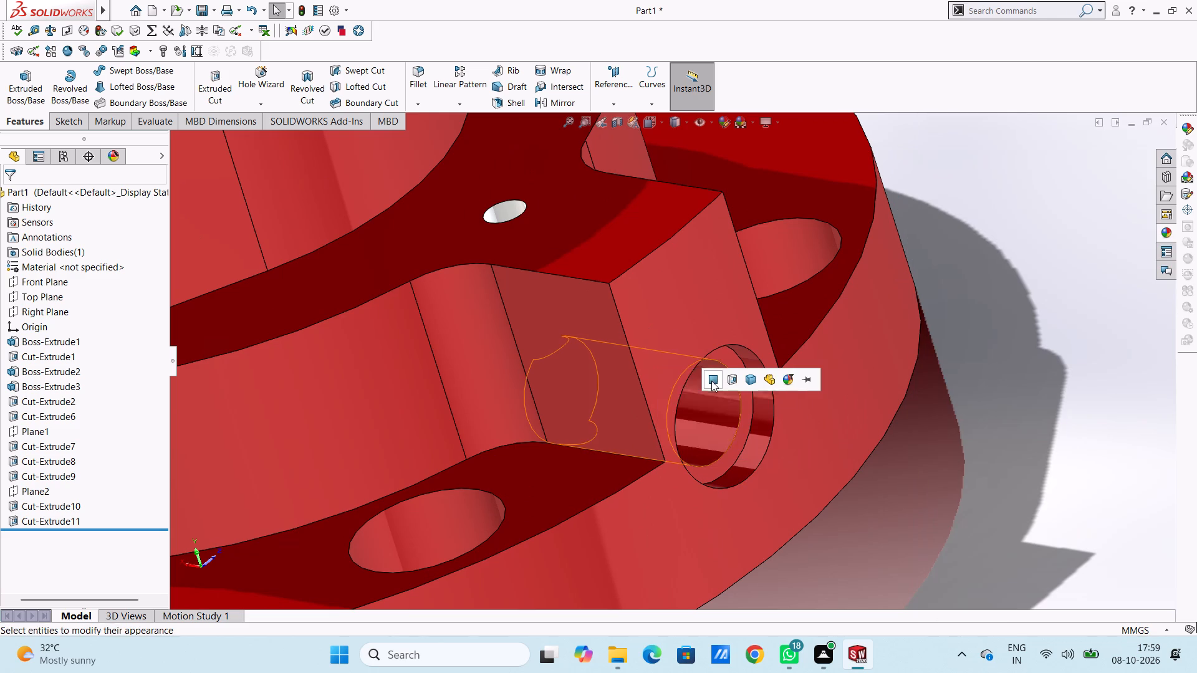
click(710, 383)
Apply the chromium plate appearance to only the outer counterbore wall of the opposite arm's side hole.
scroll(740, 411, down, 4)
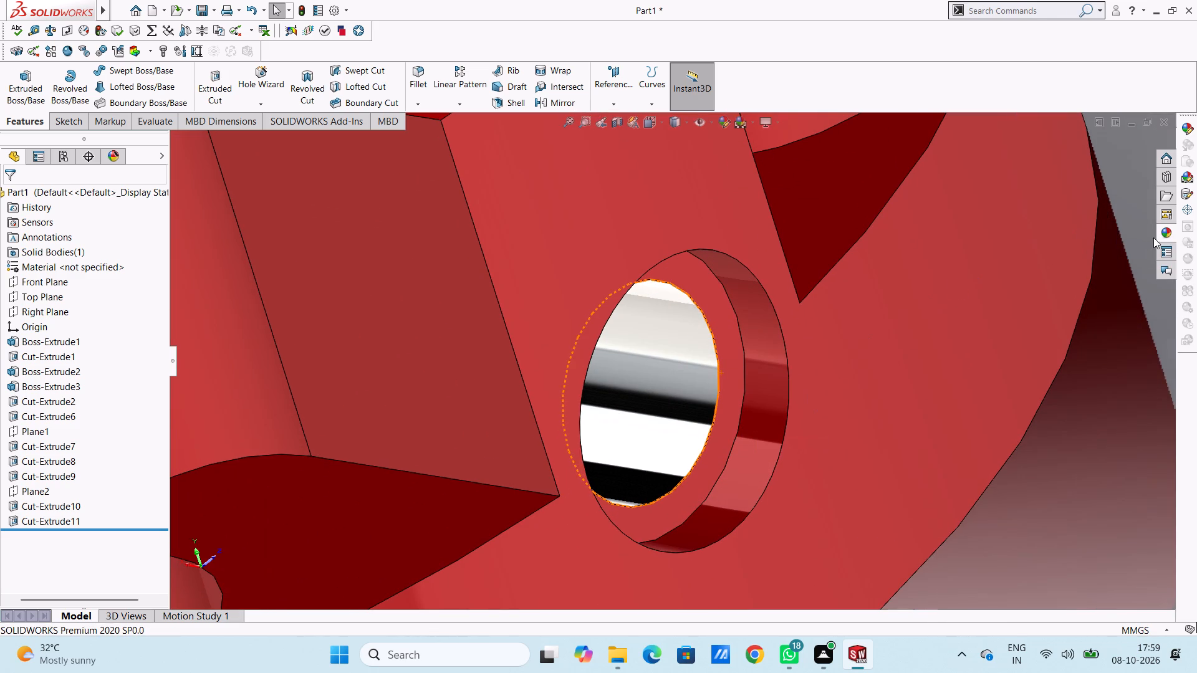
click(1169, 229)
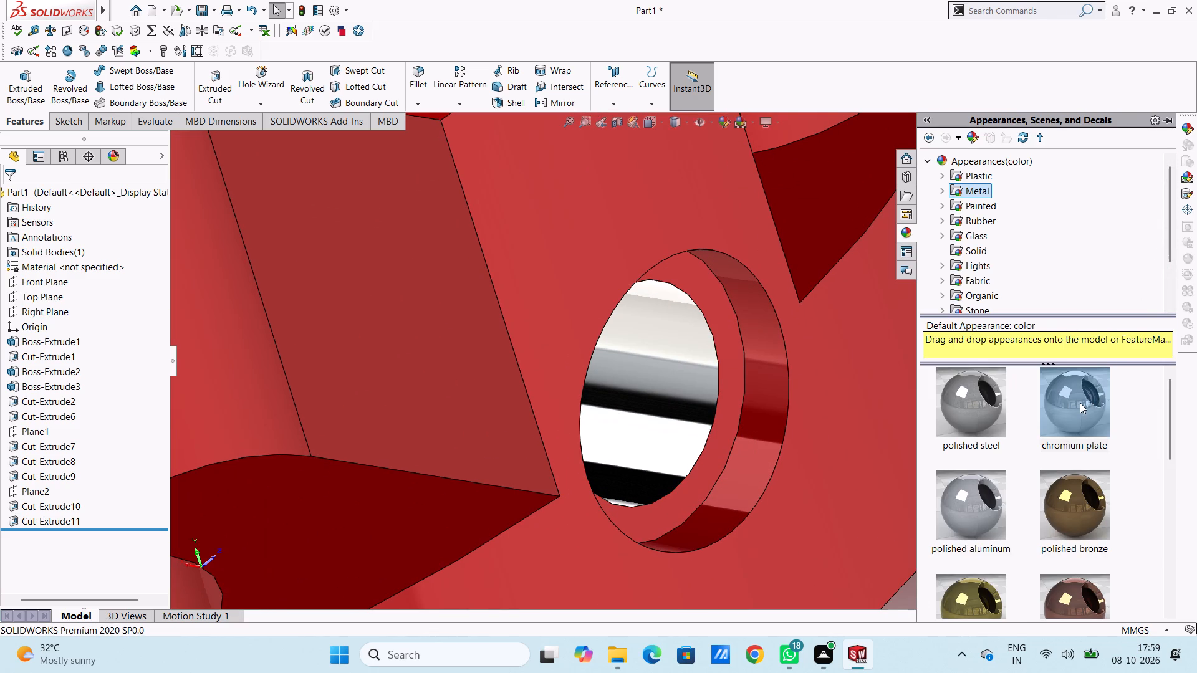
drag(1080, 403, 745, 447)
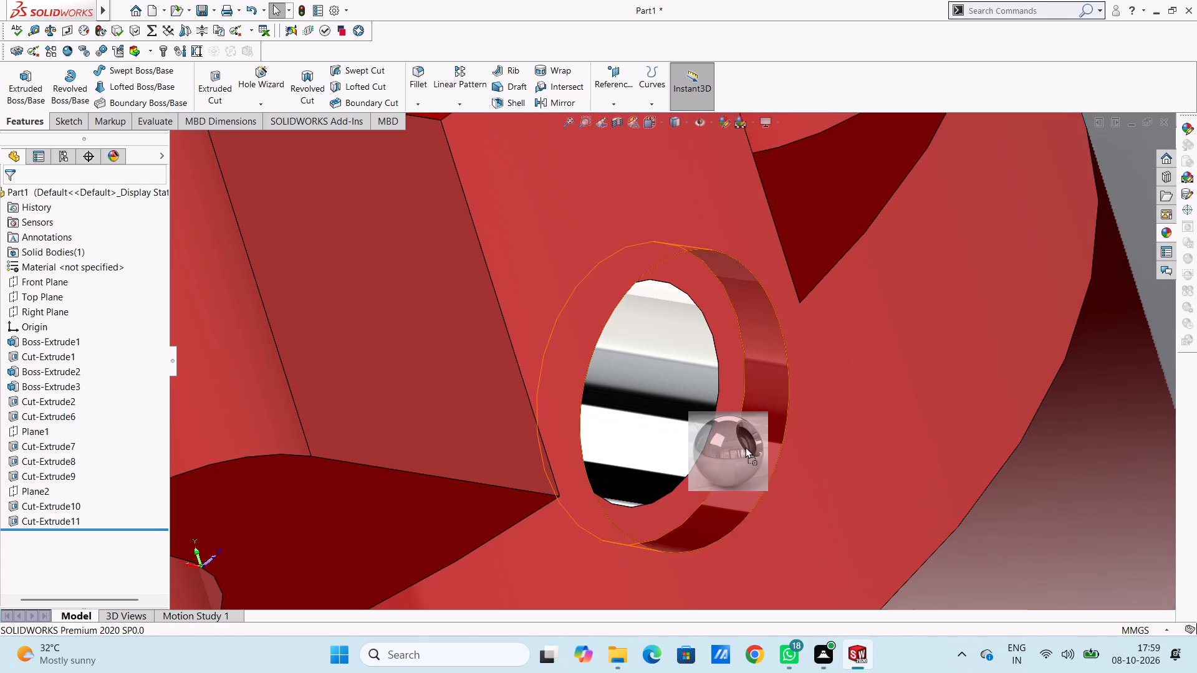
drag(745, 447, 748, 450)
click(748, 450)
scroll(766, 452, up, 9)
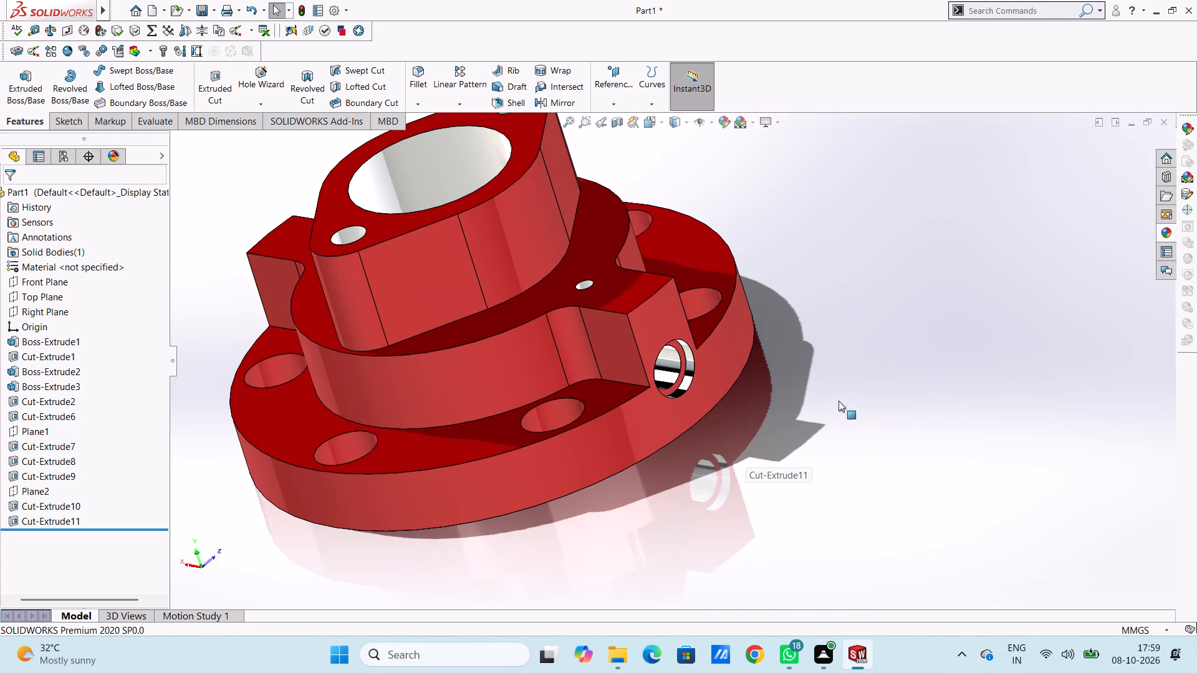
click(916, 424)
Apply the chromium plate appearance to only the counterbore wall of the flange hole beside the opposite arm.
middle_drag(536, 444, 512, 394)
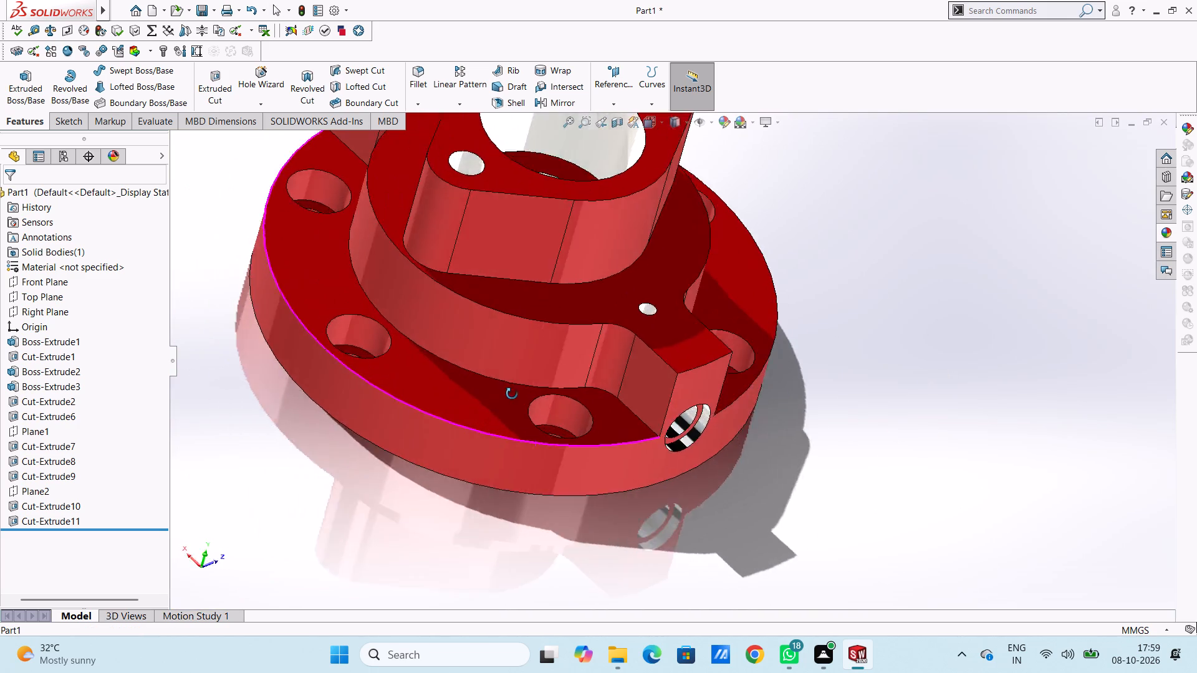
middle_drag(512, 394, 532, 438)
scroll(549, 416, down, 4)
scroll(634, 396, down, 3)
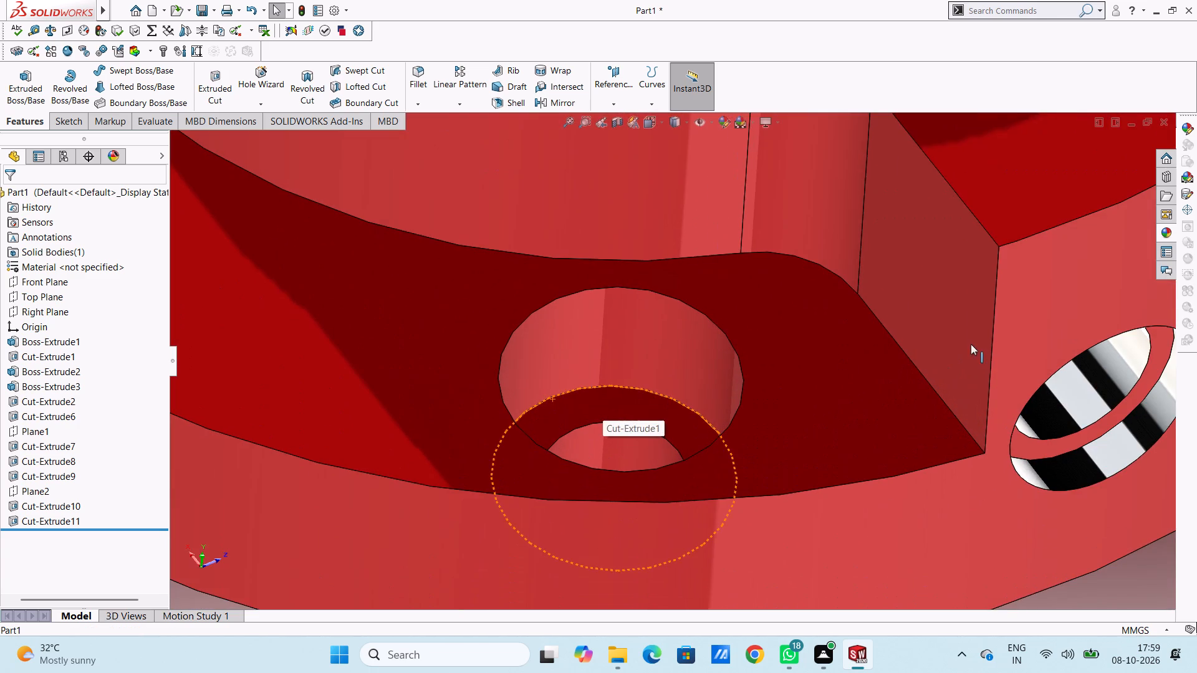
click(1162, 229)
drag(1093, 404, 1085, 403)
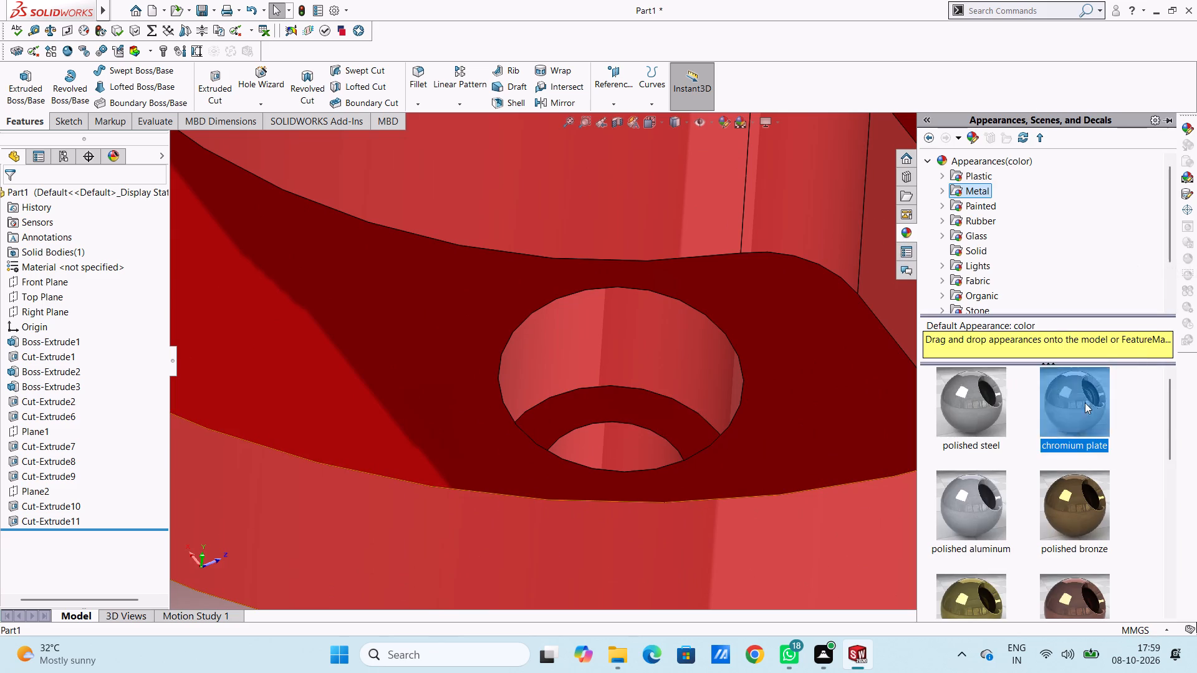
drag(1085, 403, 669, 353)
click(663, 352)
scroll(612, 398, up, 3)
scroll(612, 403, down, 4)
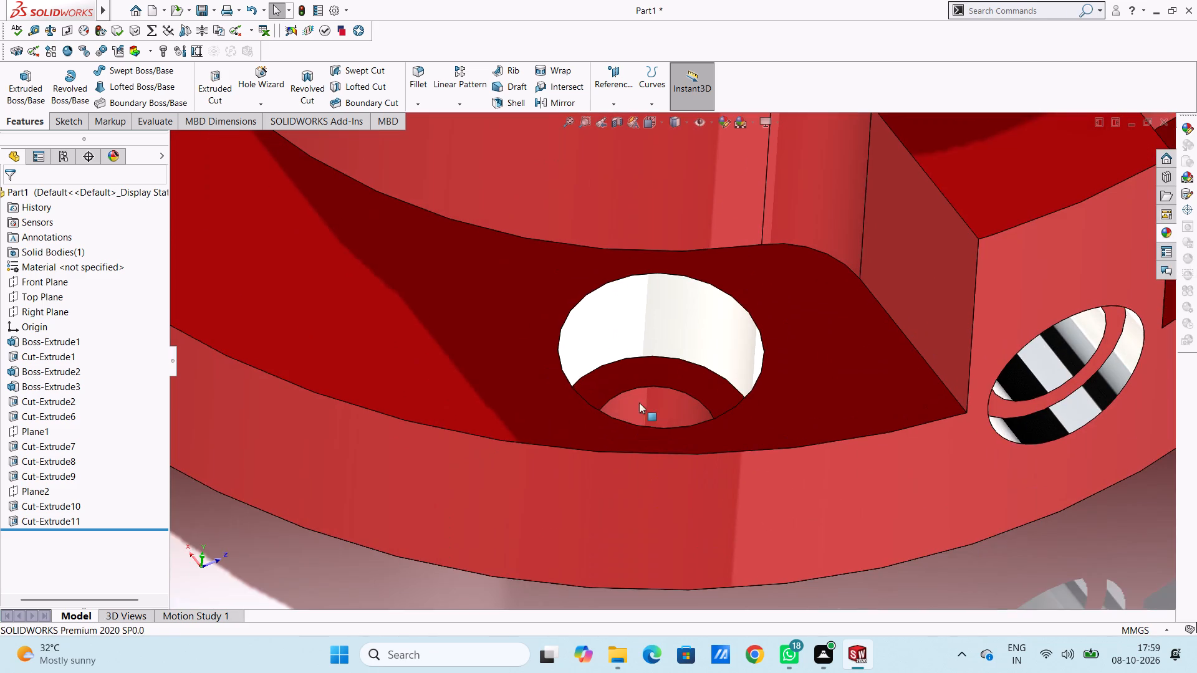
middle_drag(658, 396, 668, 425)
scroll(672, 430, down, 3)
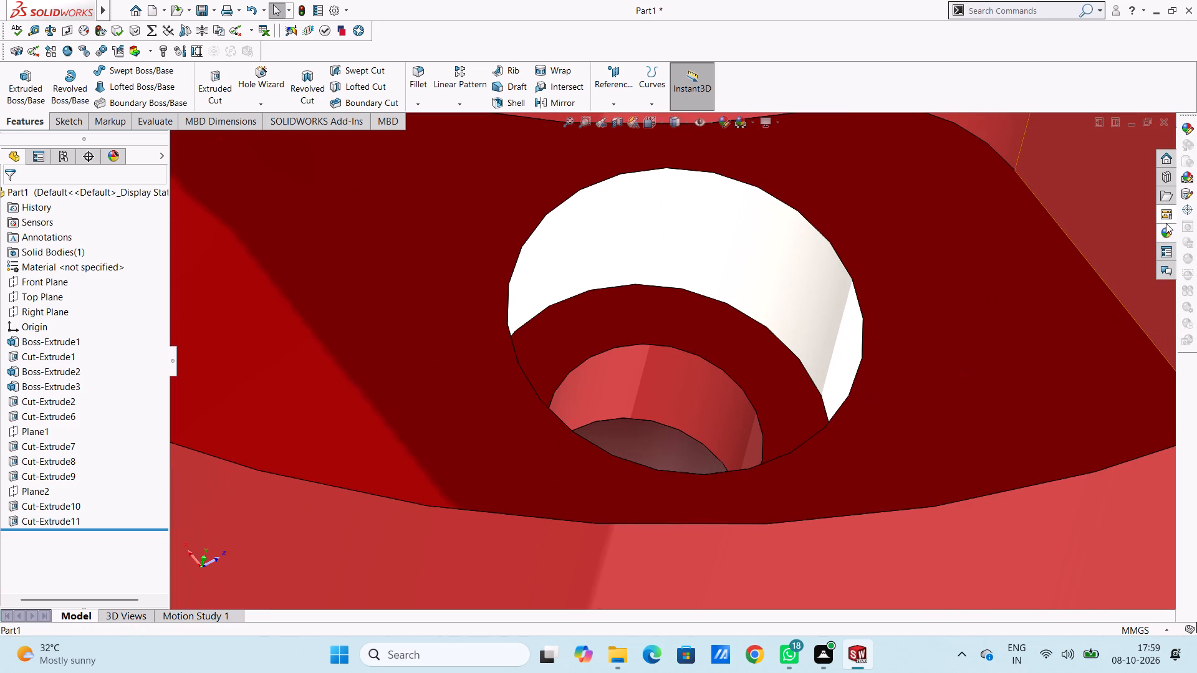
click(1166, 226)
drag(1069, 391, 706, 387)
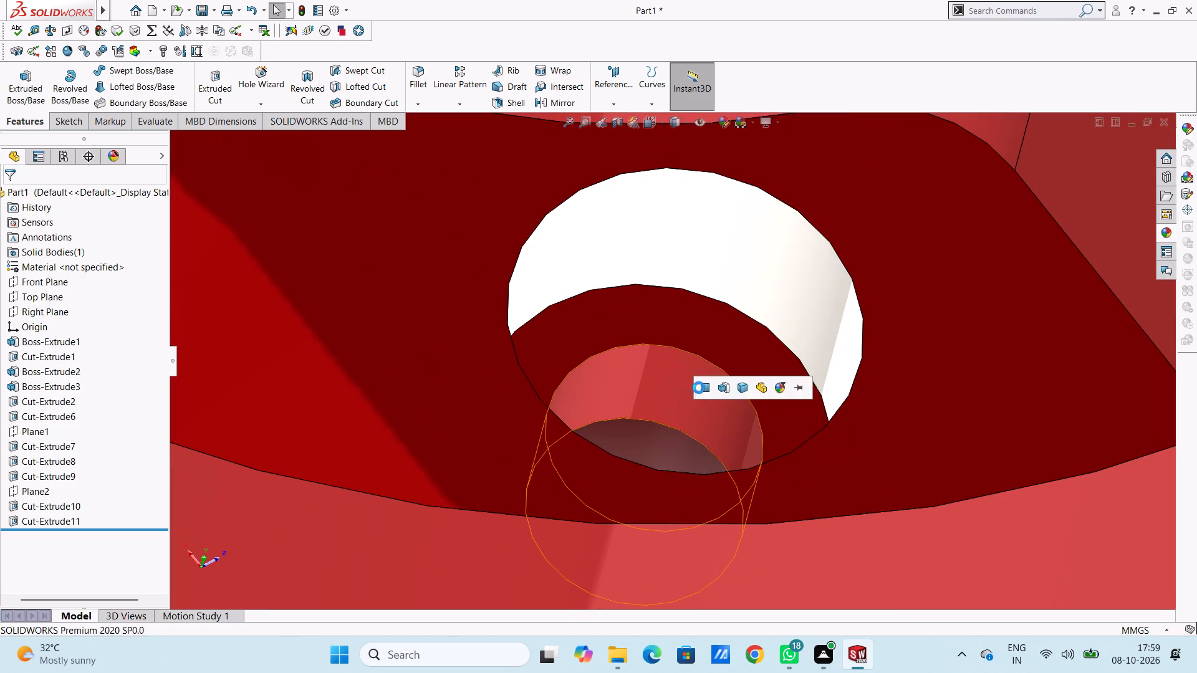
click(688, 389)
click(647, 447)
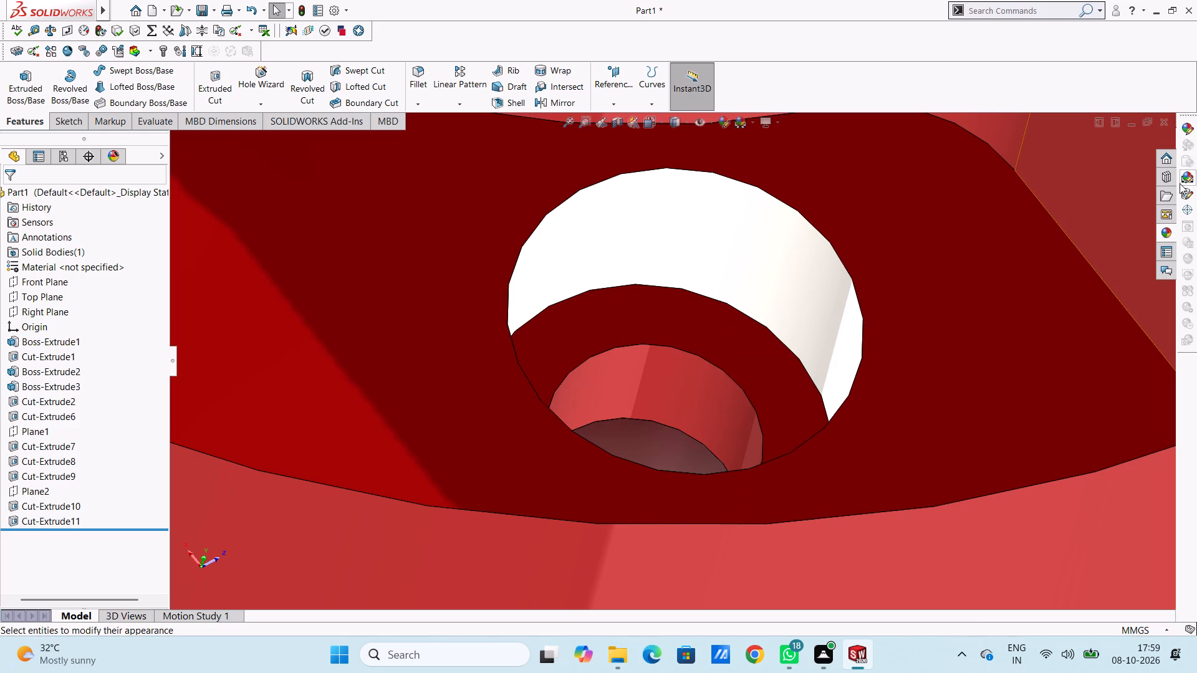
Apply the chromium plate appearance to only the narrower through-hole face below the chromed flange counterbore.
click(1166, 231)
drag(1080, 381, 709, 361)
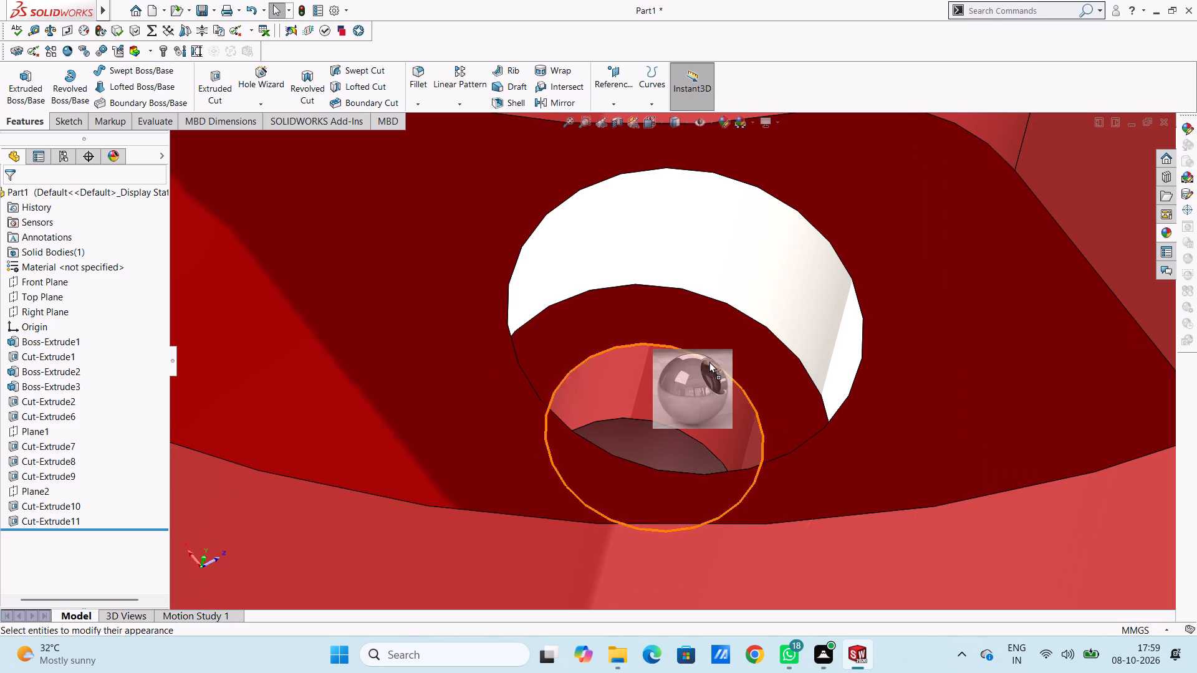
drag(709, 361, 705, 369)
click(705, 369)
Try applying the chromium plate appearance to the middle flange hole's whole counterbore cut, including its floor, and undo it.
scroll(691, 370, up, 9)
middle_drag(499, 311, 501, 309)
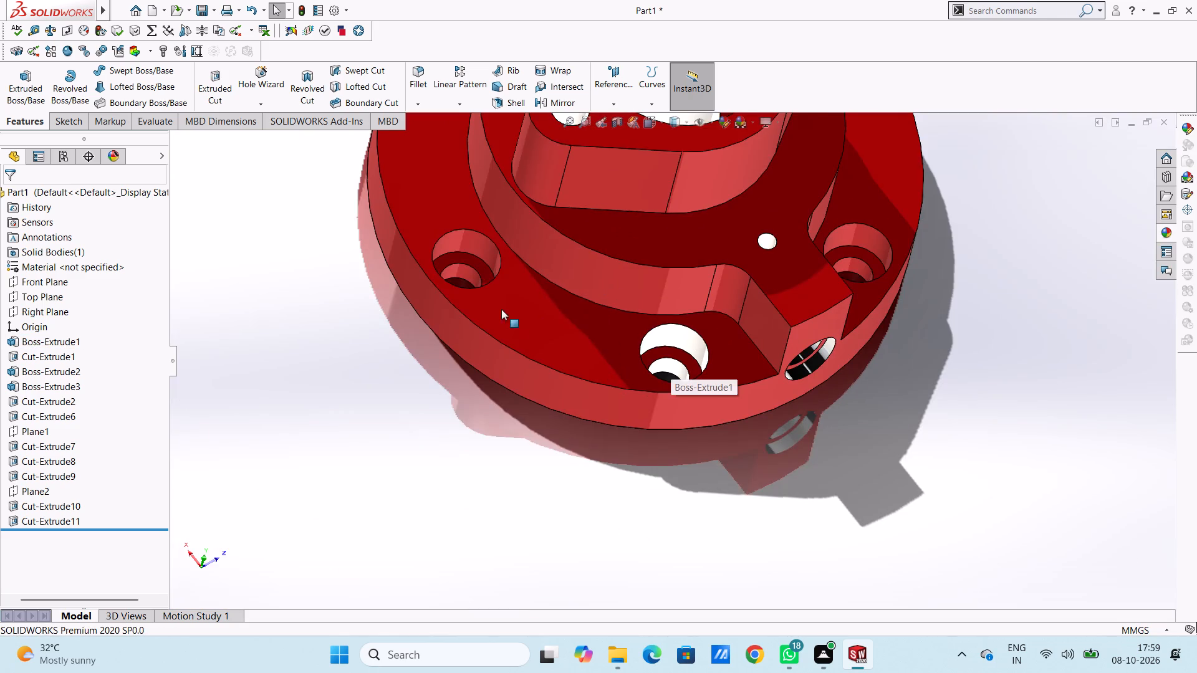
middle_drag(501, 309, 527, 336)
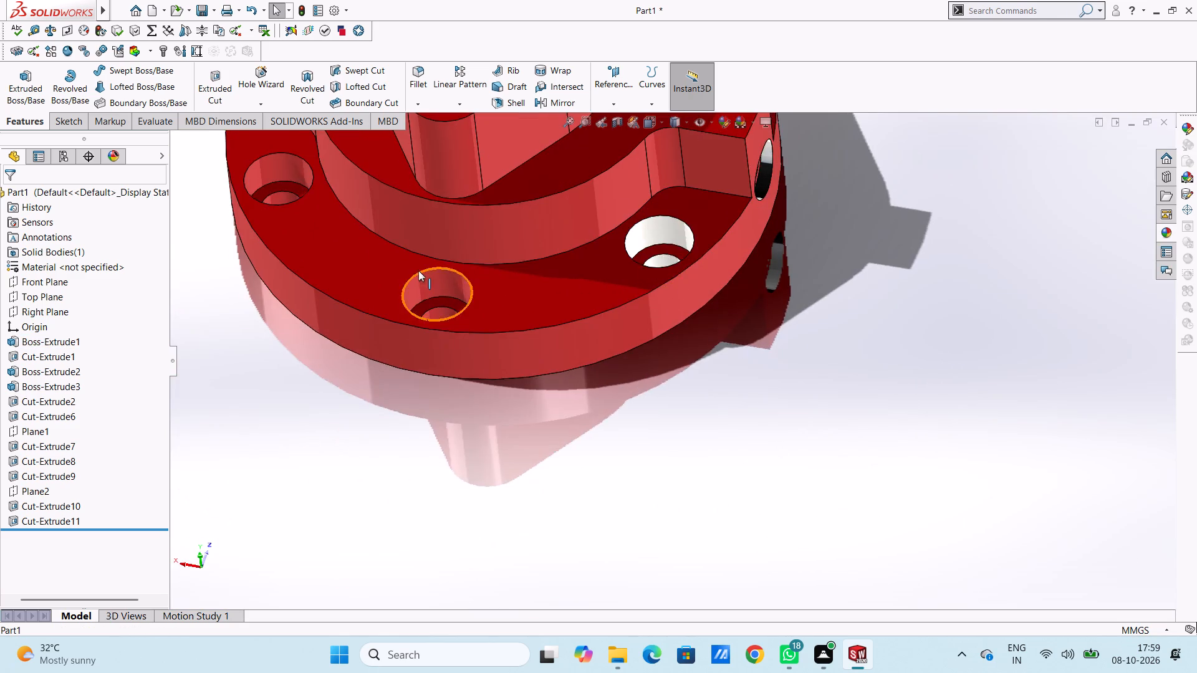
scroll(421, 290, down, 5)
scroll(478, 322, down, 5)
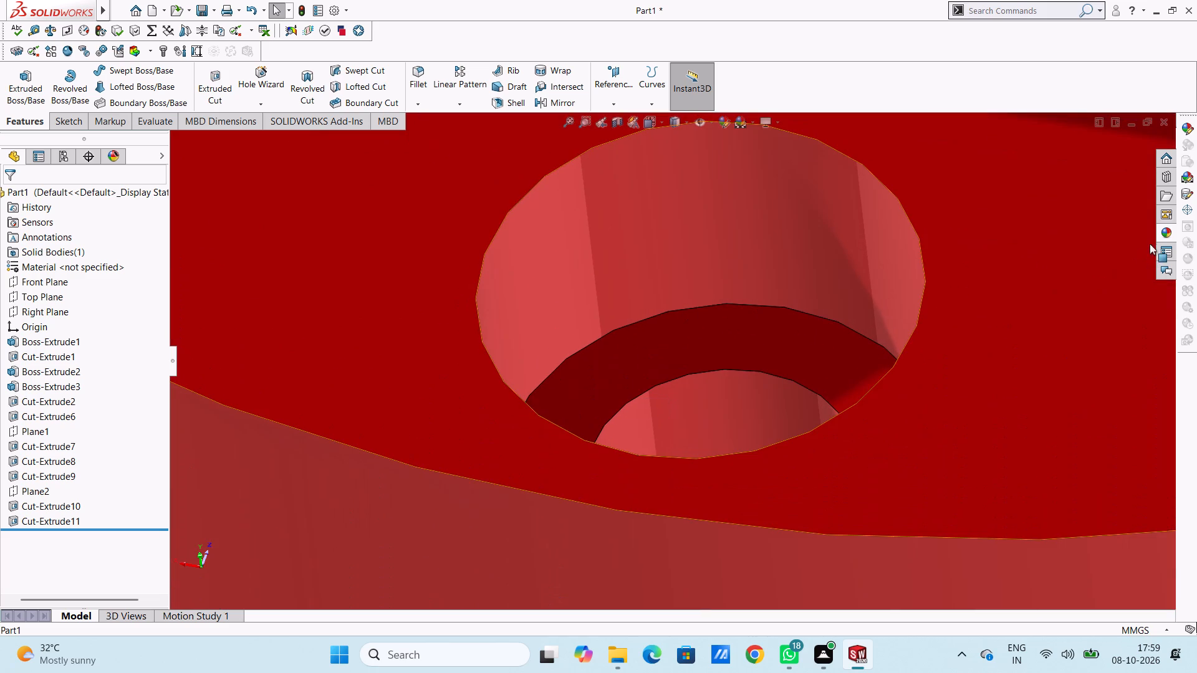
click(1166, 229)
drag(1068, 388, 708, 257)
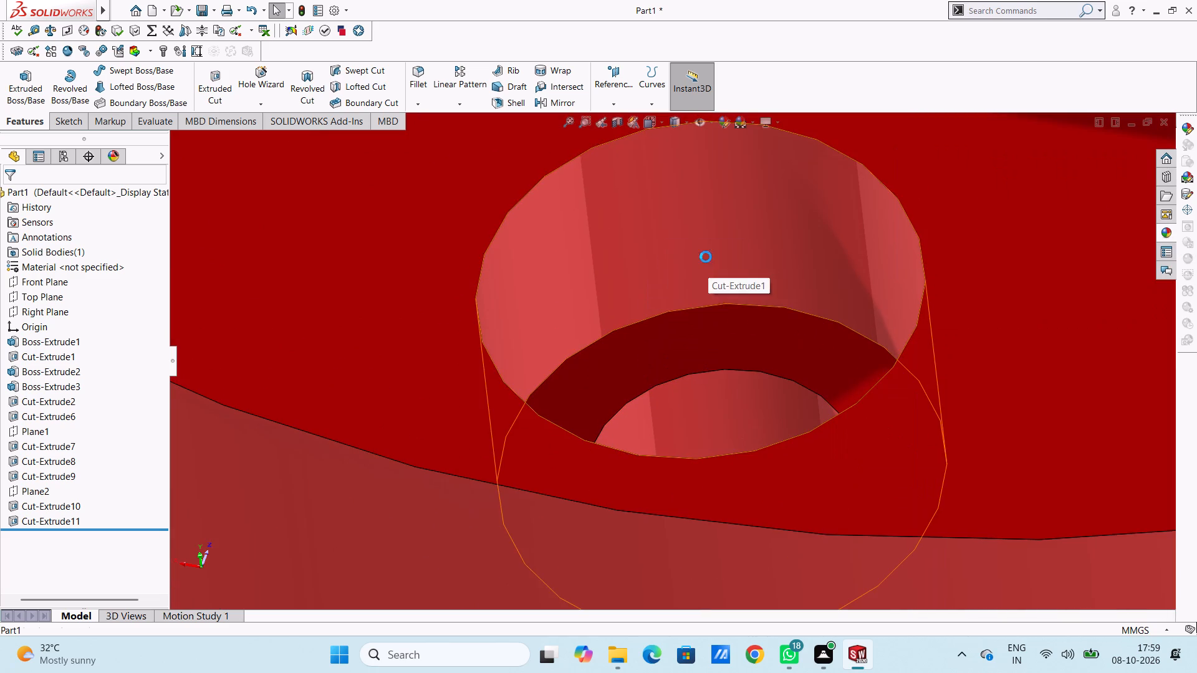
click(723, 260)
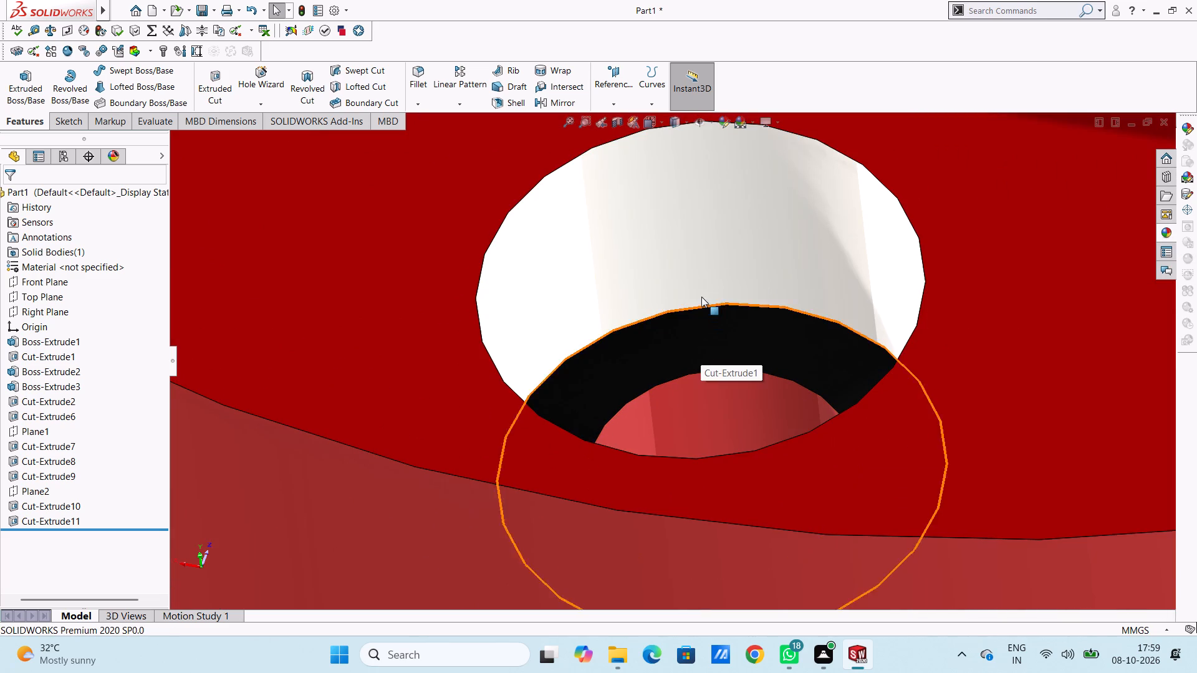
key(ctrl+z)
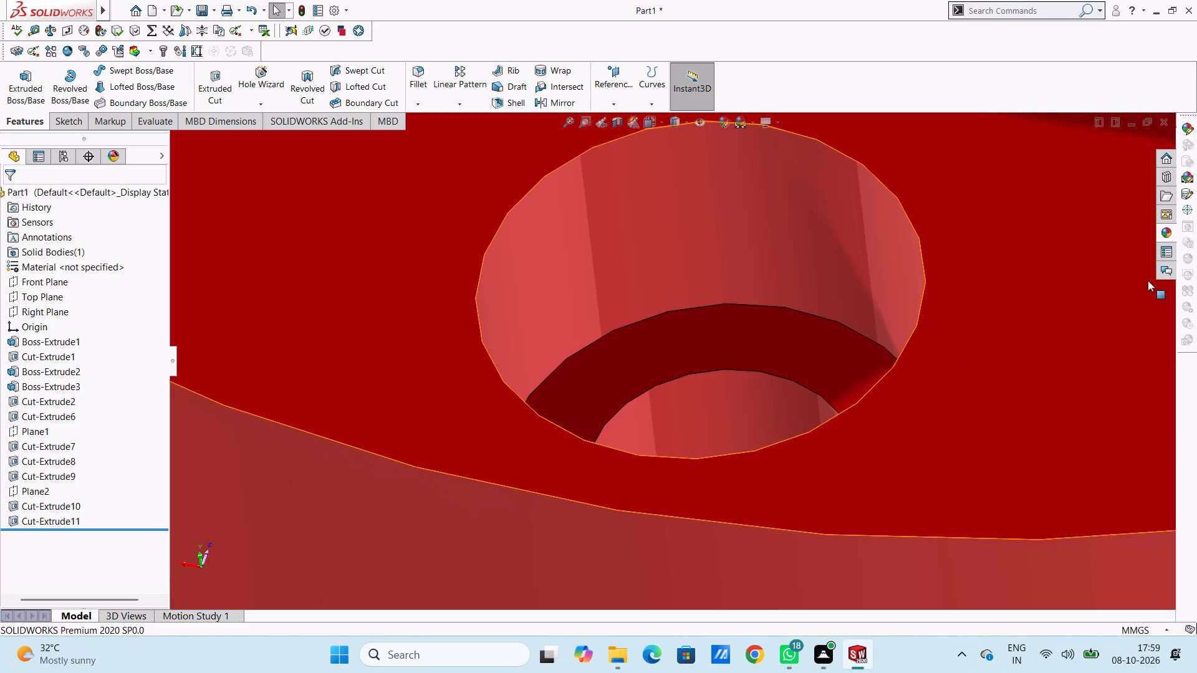
Apply the chromium plate appearance to only the counterbore wall of the middle flange hole, next to the plated hole beside the opposite arm.
click(1161, 234)
drag(1082, 418, 733, 247)
click(721, 249)
Apply the chromium plate appearance to only the narrower through-hole face below the middle flange hole's chromed counterbore.
scroll(708, 335, up, 3)
scroll(693, 395, down, 2)
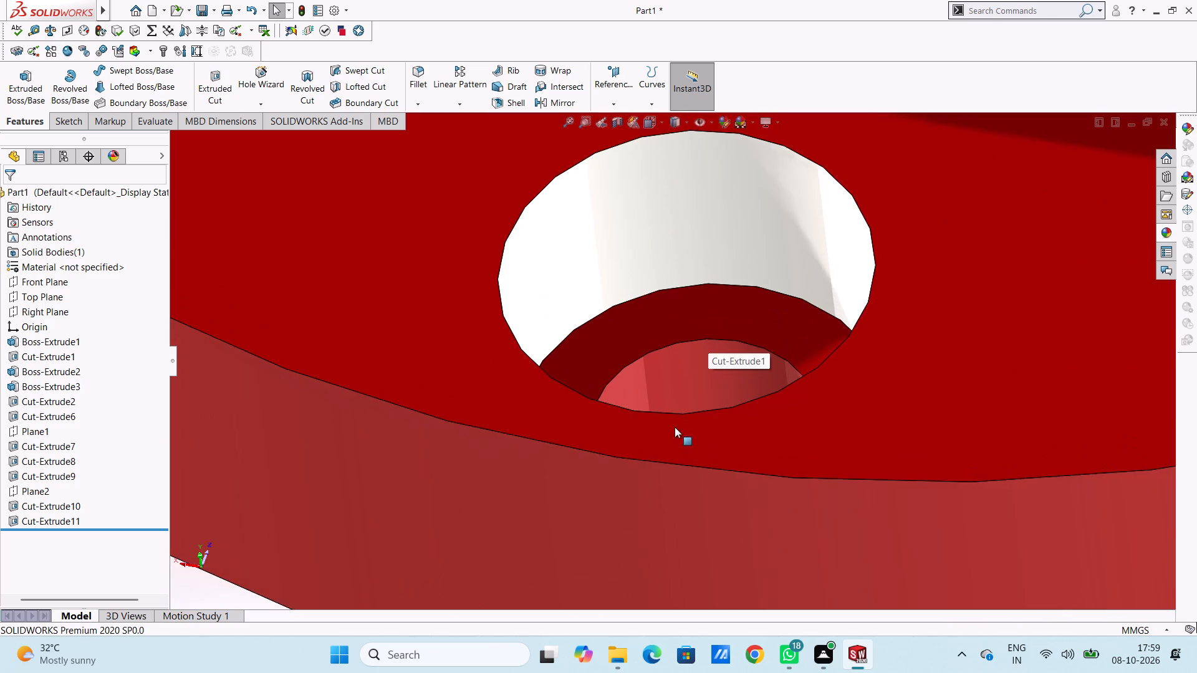
scroll(683, 379, down, 5)
click(1167, 229)
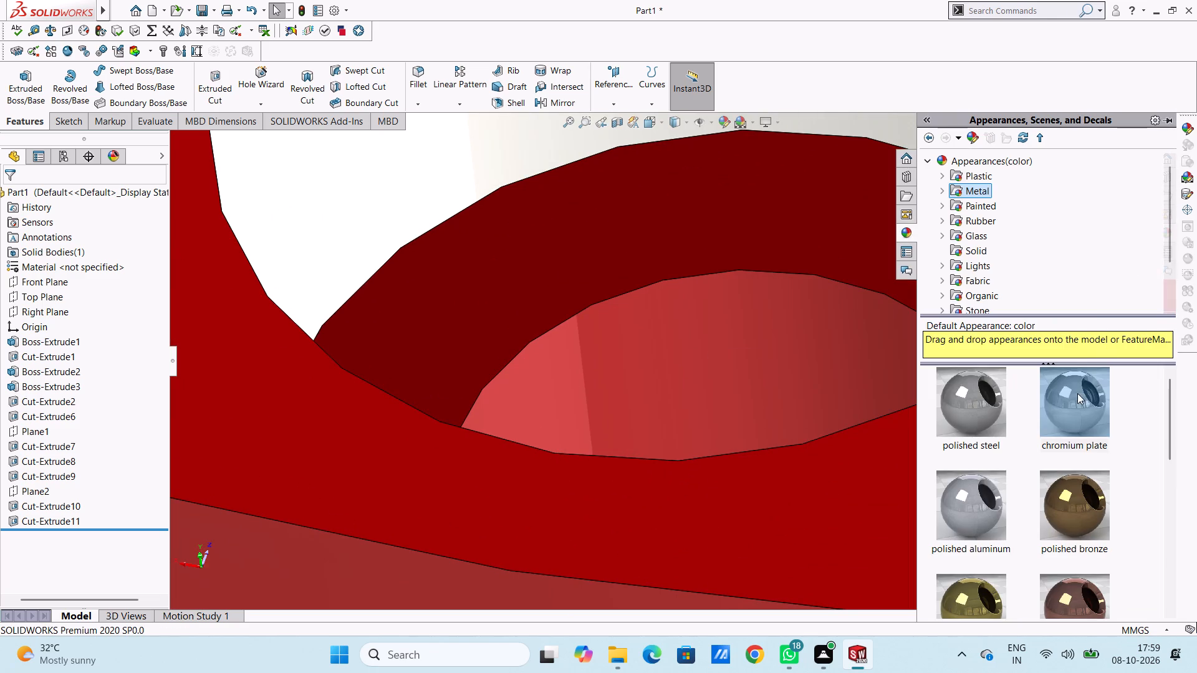
drag(1041, 389, 772, 343)
click(772, 343)
Apply the chromium plate appearance to only the counterbore wall of the same side's remaining flange hole, beside the first arm.
scroll(776, 333, up, 6)
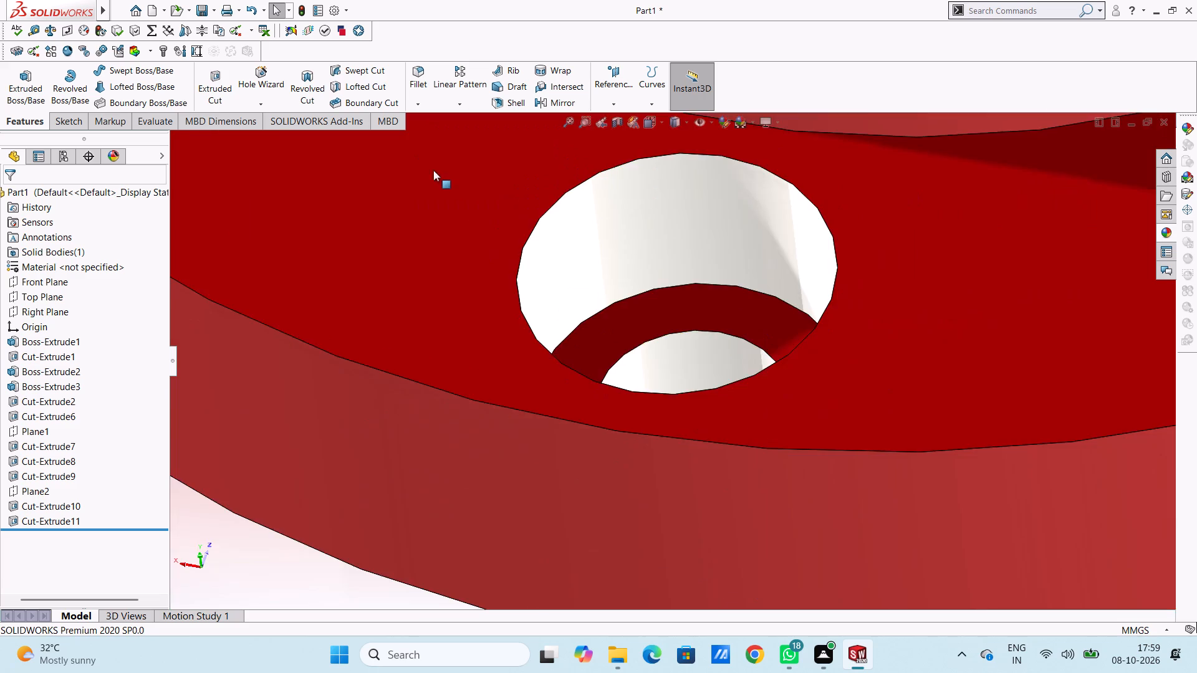
scroll(433, 170, up, 10)
scroll(560, 217, down, 1)
middle_drag(560, 217, 673, 324)
scroll(560, 217, up, 1)
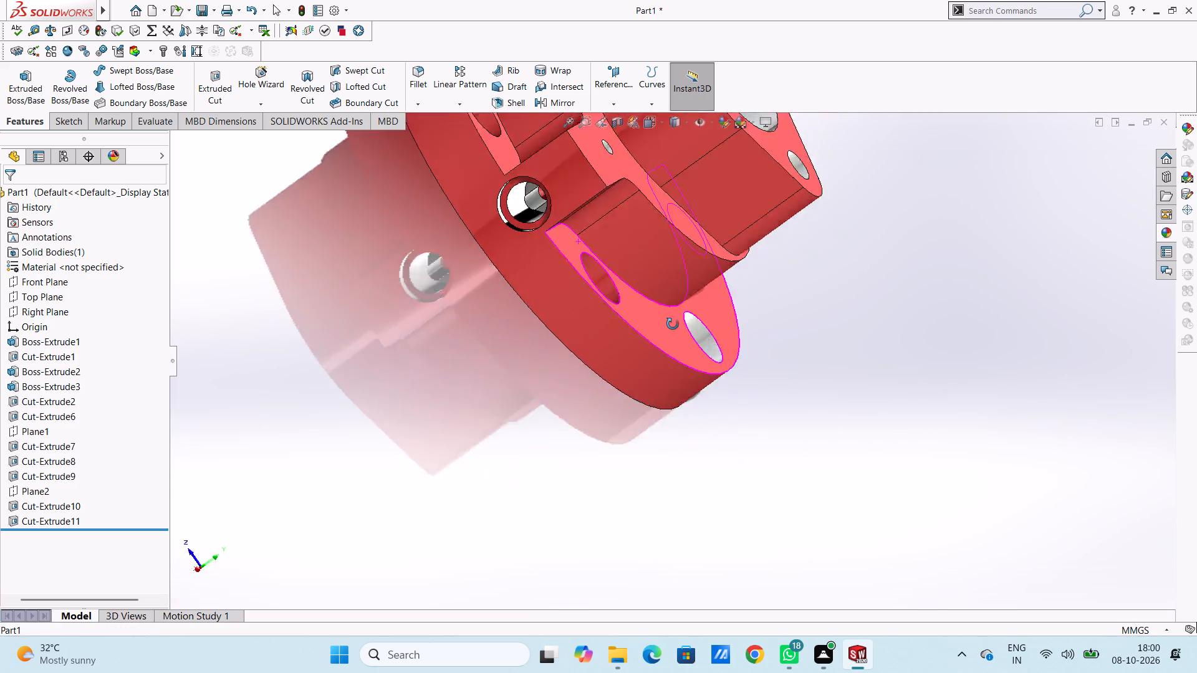
middle_drag(673, 324, 607, 306)
scroll(584, 258, down, 4)
middle_drag(602, 320, 590, 340)
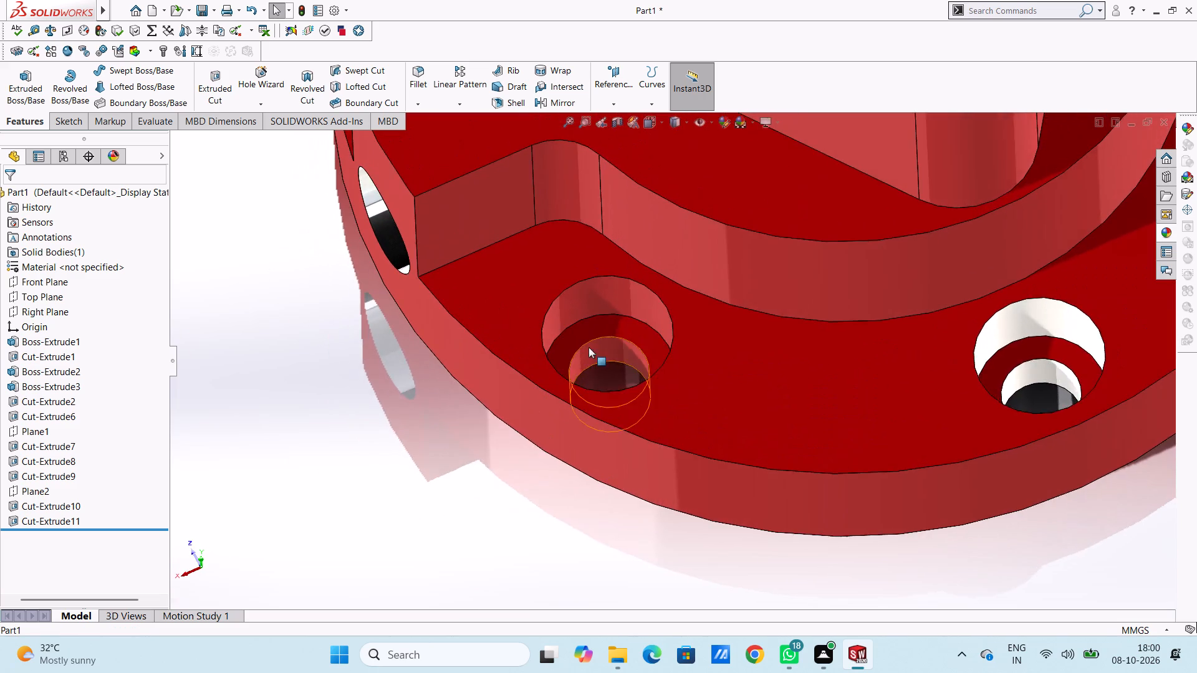
scroll(590, 366, down, 5)
scroll(569, 202, down, 3)
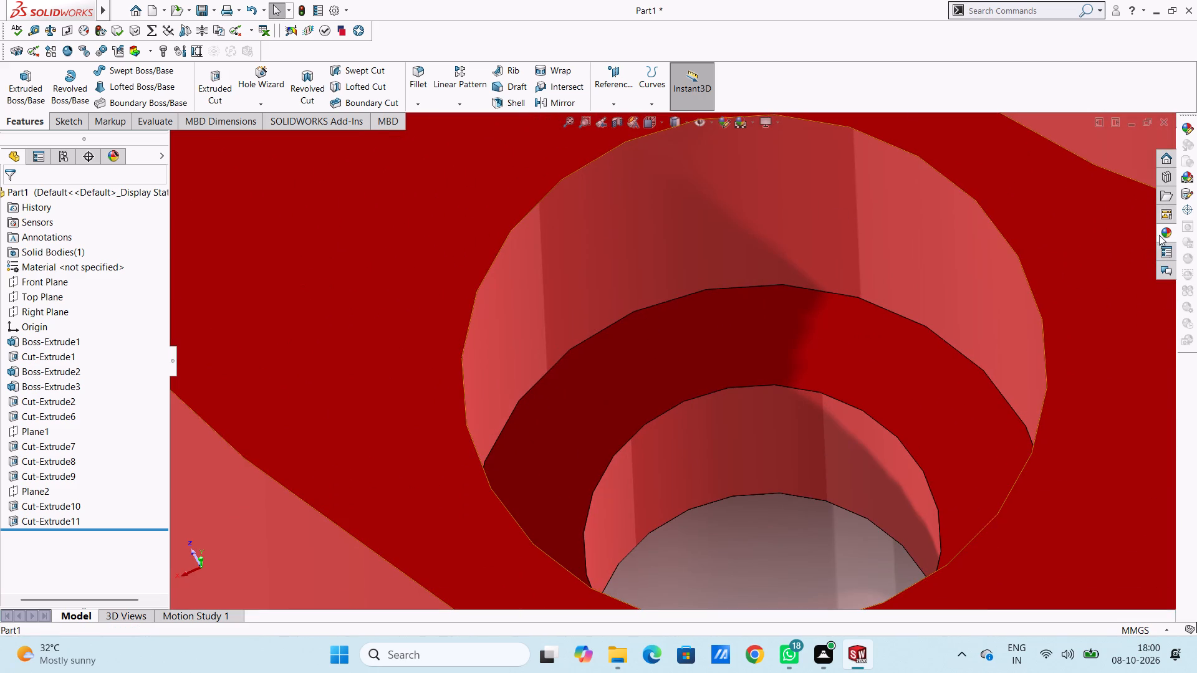
drag(1161, 229, 1160, 239)
drag(1090, 388, 749, 230)
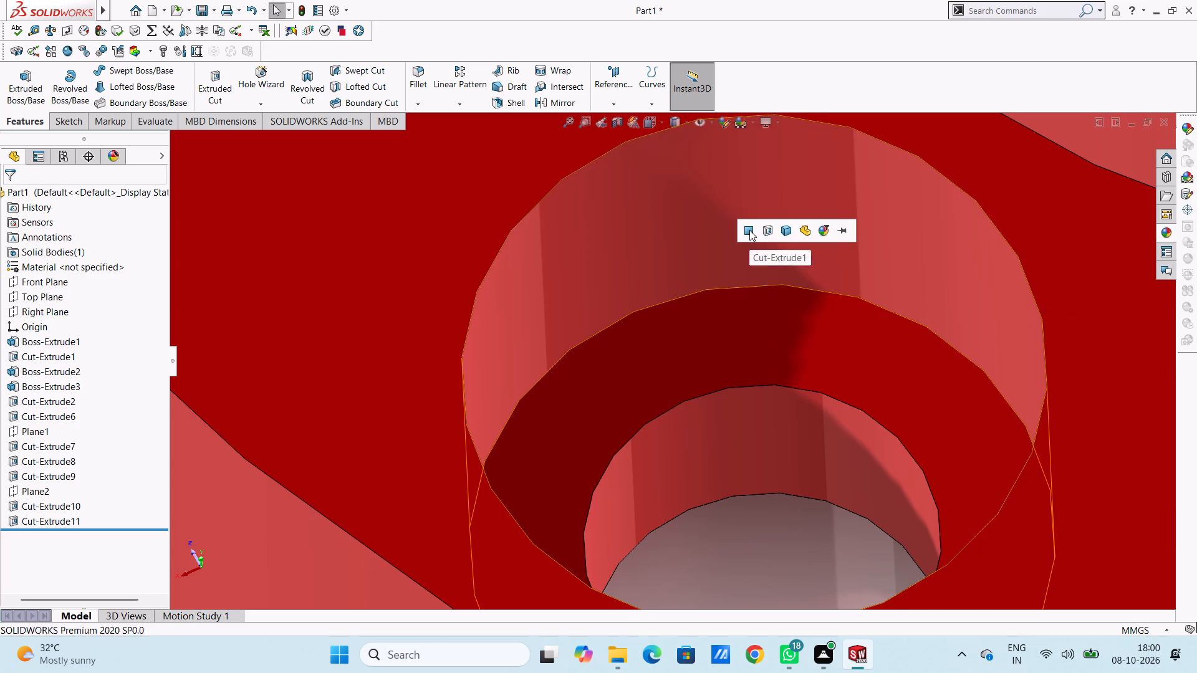
click(749, 230)
Apply the chromium plate appearance to only the narrower through-hole face of that flange hole beside the first arm.
scroll(707, 449, up, 2)
scroll(709, 447, down, 7)
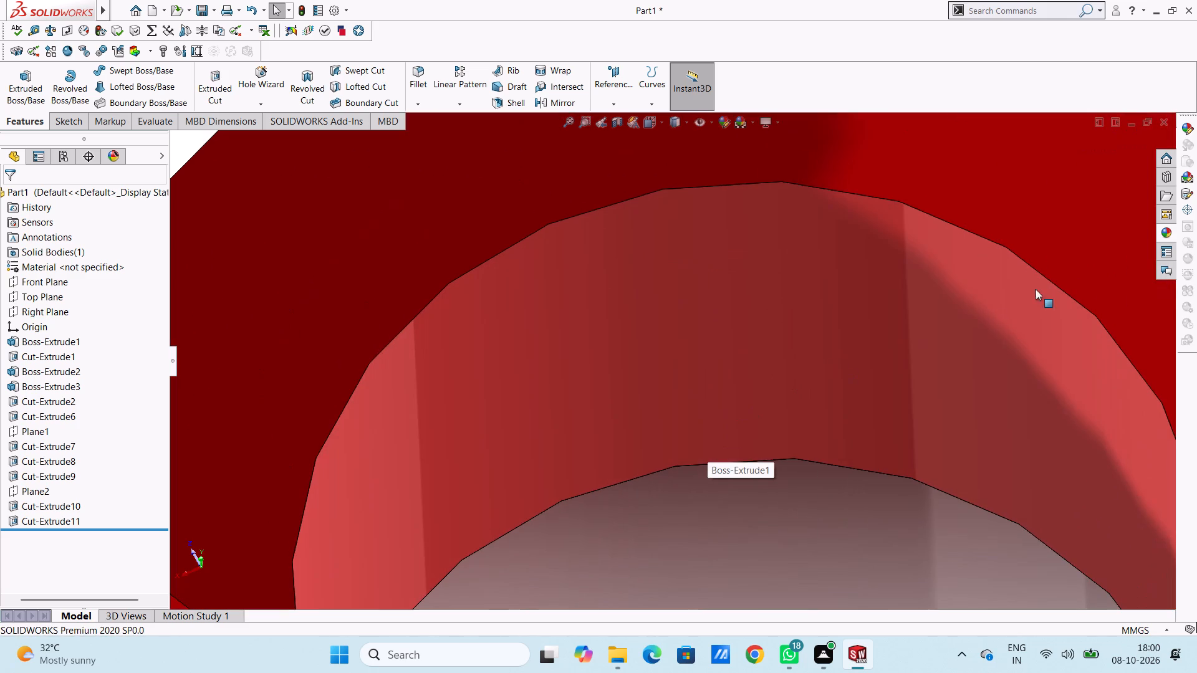
click(1164, 230)
drag(1094, 382, 975, 412)
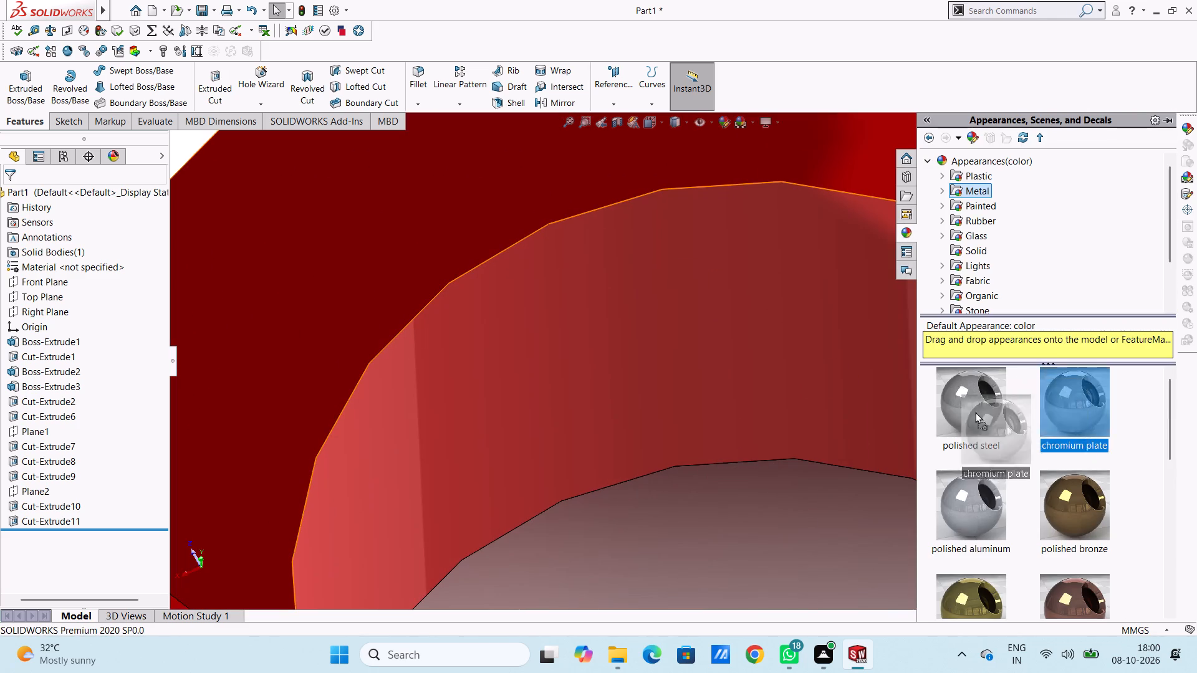
drag(975, 412, 747, 387)
click(746, 387)
Apply the chromium plate appearance to only the counterbore wall of the flange hole on the first arm's other, still unplated side.
scroll(746, 387, up, 7)
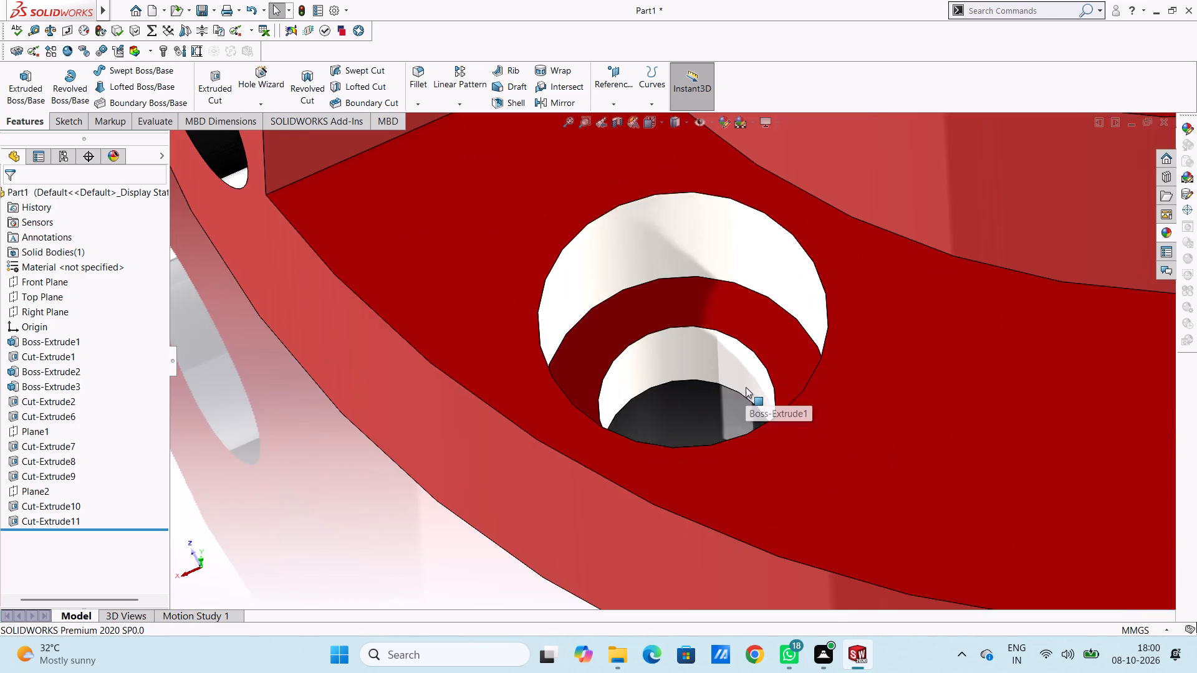
scroll(746, 387, up, 12)
middle_drag(624, 216, 826, 315)
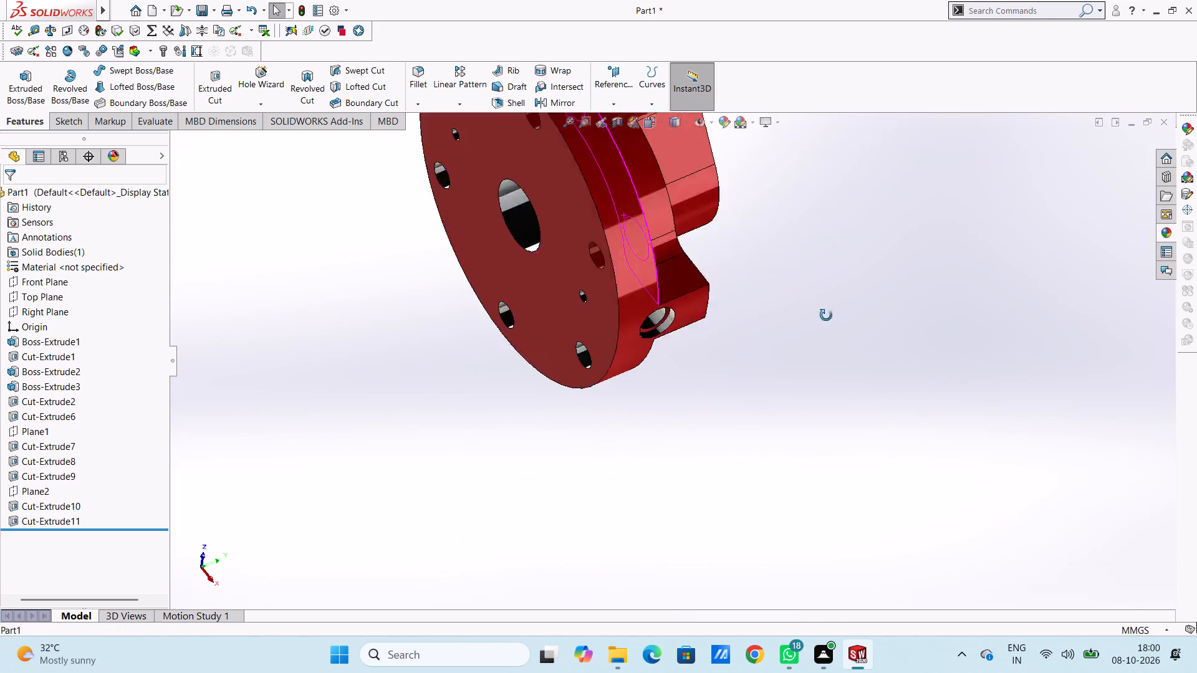
middle_drag(826, 315, 729, 494)
scroll(696, 259, up, 4)
middle_drag(668, 236, 704, 284)
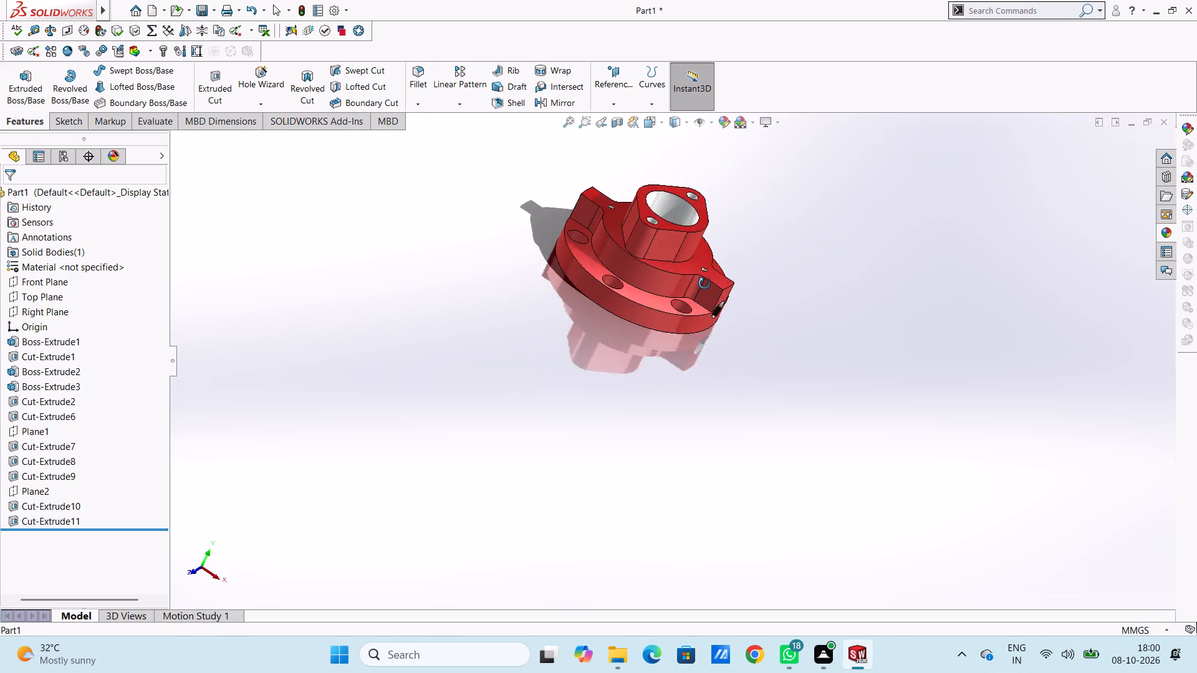
middle_drag(704, 284, 667, 352)
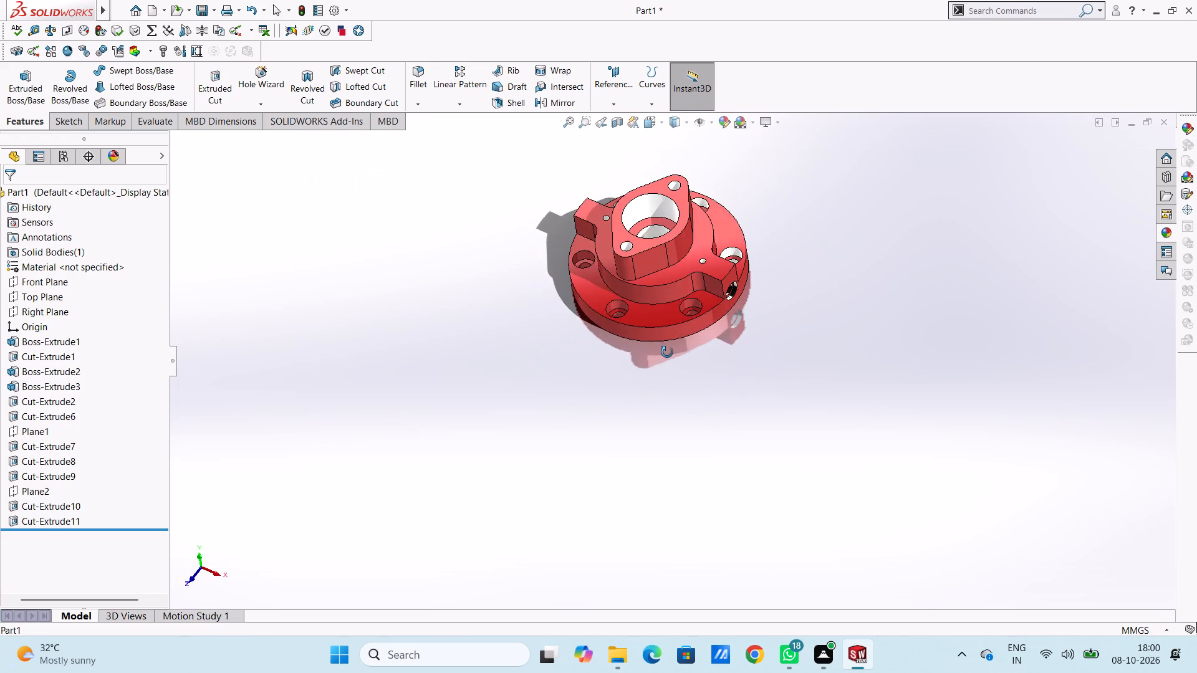
middle_drag(667, 352, 667, 358)
scroll(674, 298, down, 10)
scroll(791, 310, down, 4)
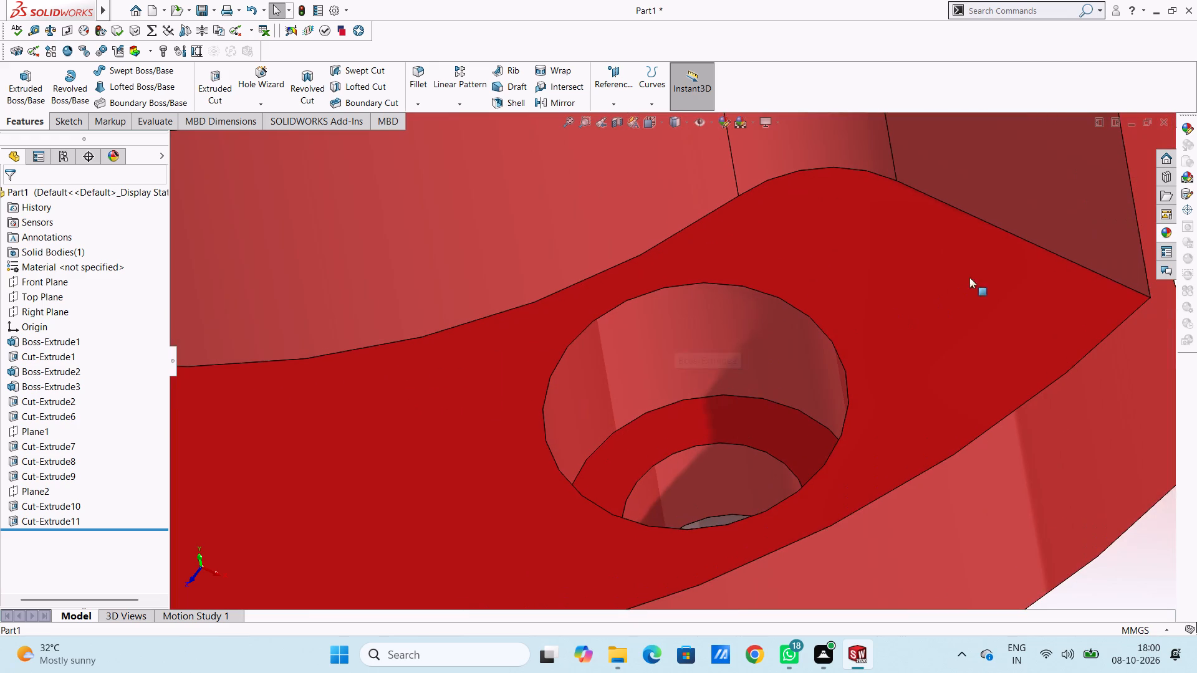
click(1163, 230)
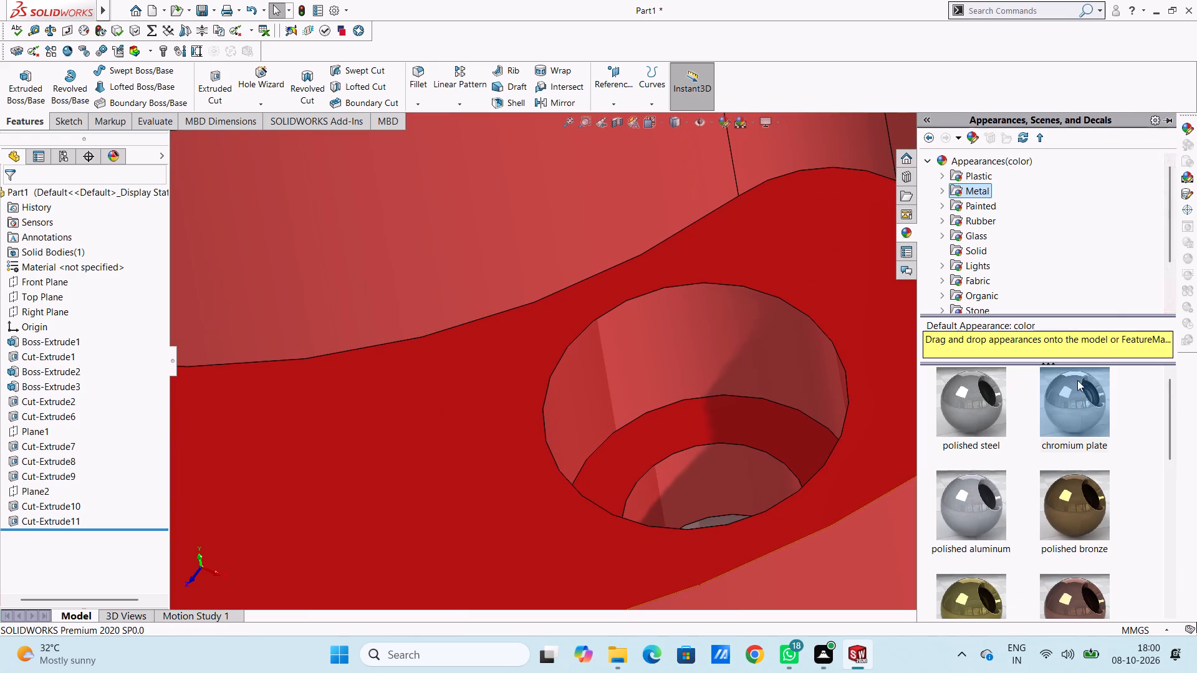
drag(1078, 376, 655, 327)
click(648, 325)
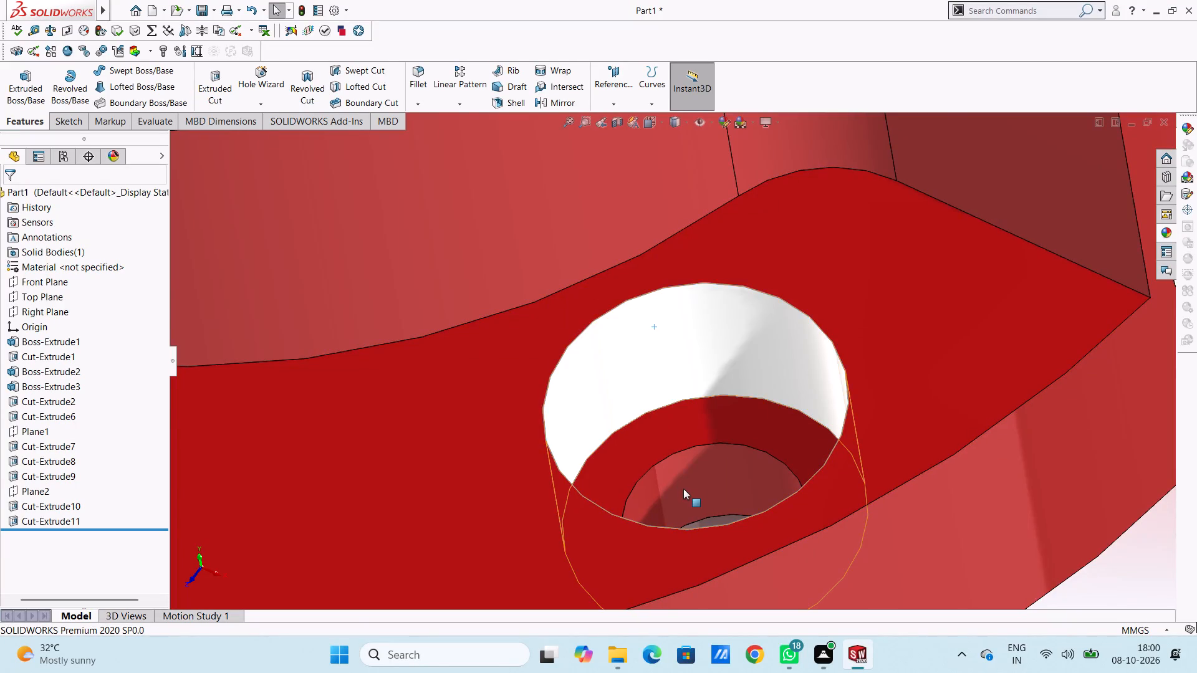
Apply the chromium plate appearance to only the narrower through-hole face below that chromed counterbore on the first arm's other side.
scroll(683, 489, down, 8)
click(1158, 234)
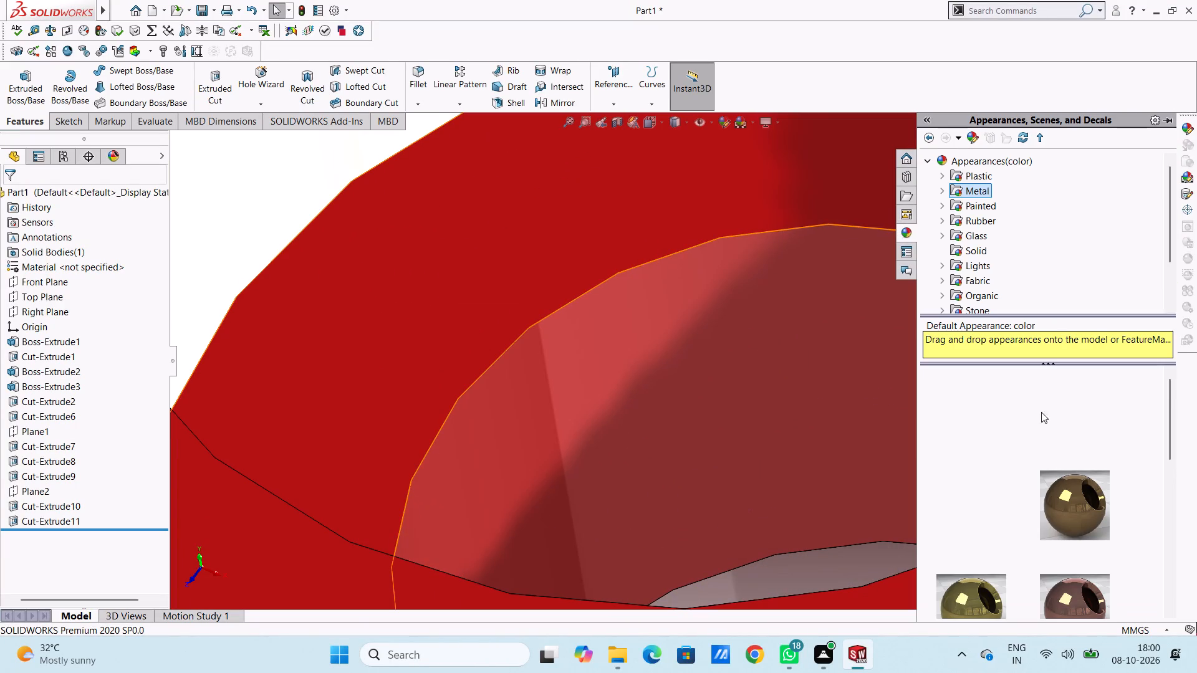
drag(1108, 404, 717, 407)
click(717, 407)
Apply the chromium plate appearance to only the counterbore wall of the middle flange hole on this second side of the flange.
scroll(717, 407, up, 3)
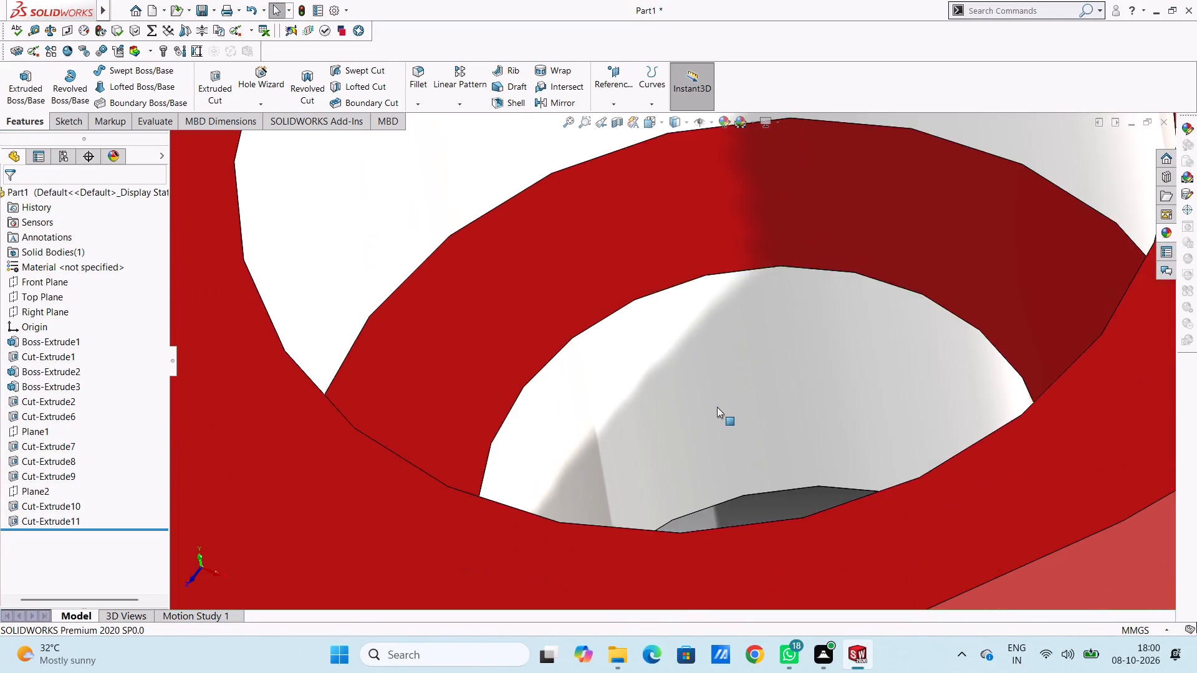
scroll(717, 407, up, 7)
scroll(683, 336, up, 10)
middle_drag(459, 325, 560, 399)
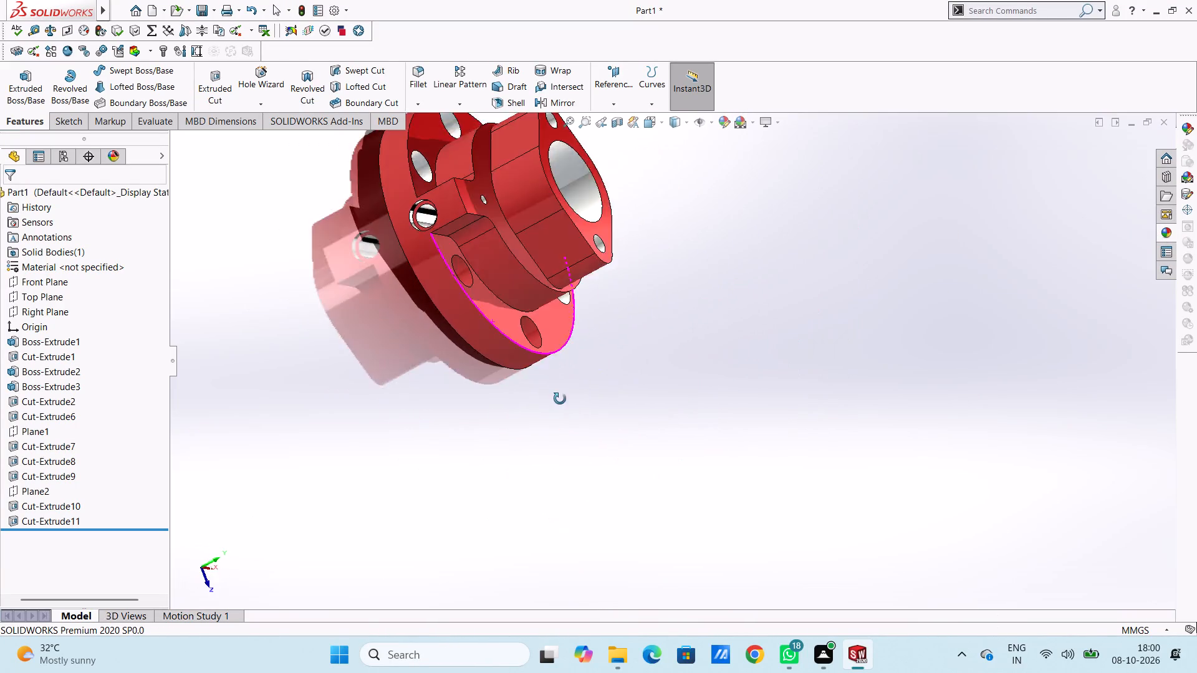
middle_drag(560, 399, 481, 337)
scroll(568, 320, down, 4)
middle_drag(620, 348, 603, 346)
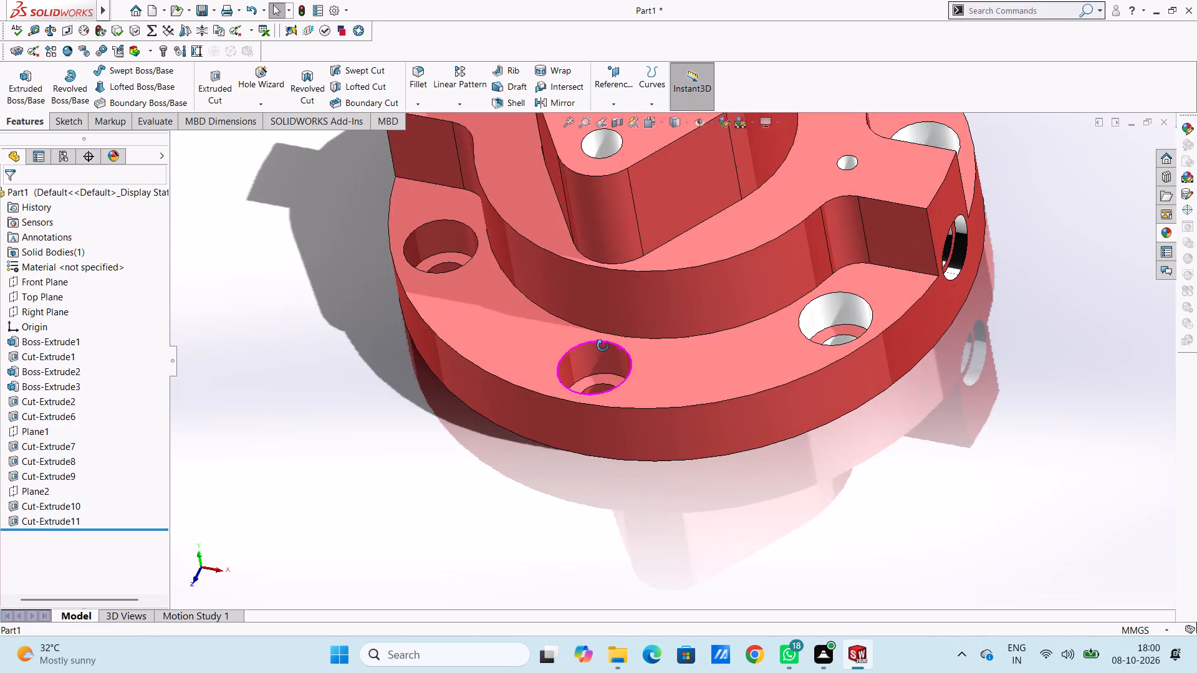
middle_drag(603, 346, 604, 346)
scroll(604, 346, down, 12)
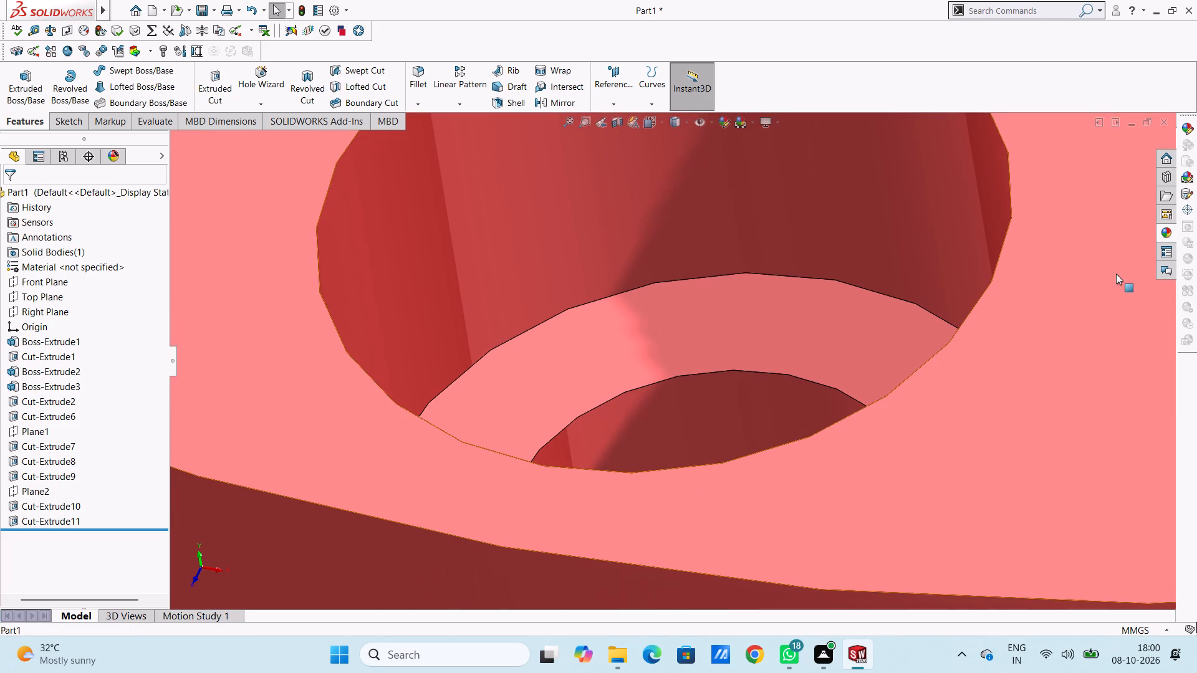
click(1159, 232)
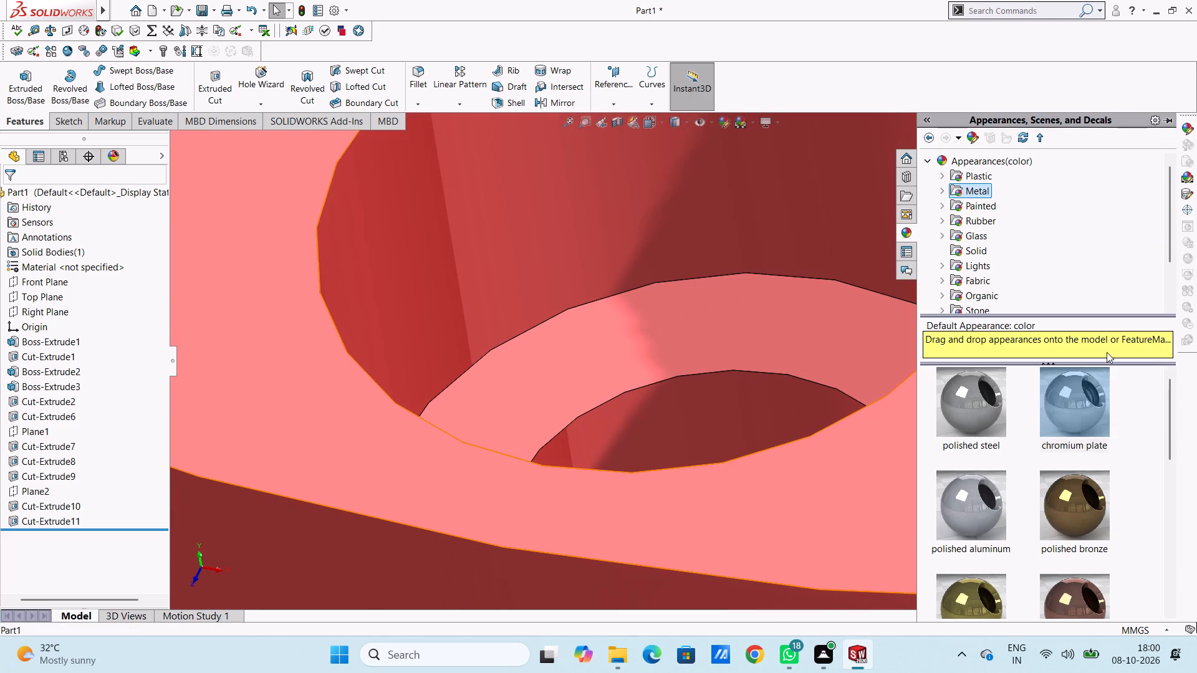
drag(1090, 402, 714, 206)
click(710, 208)
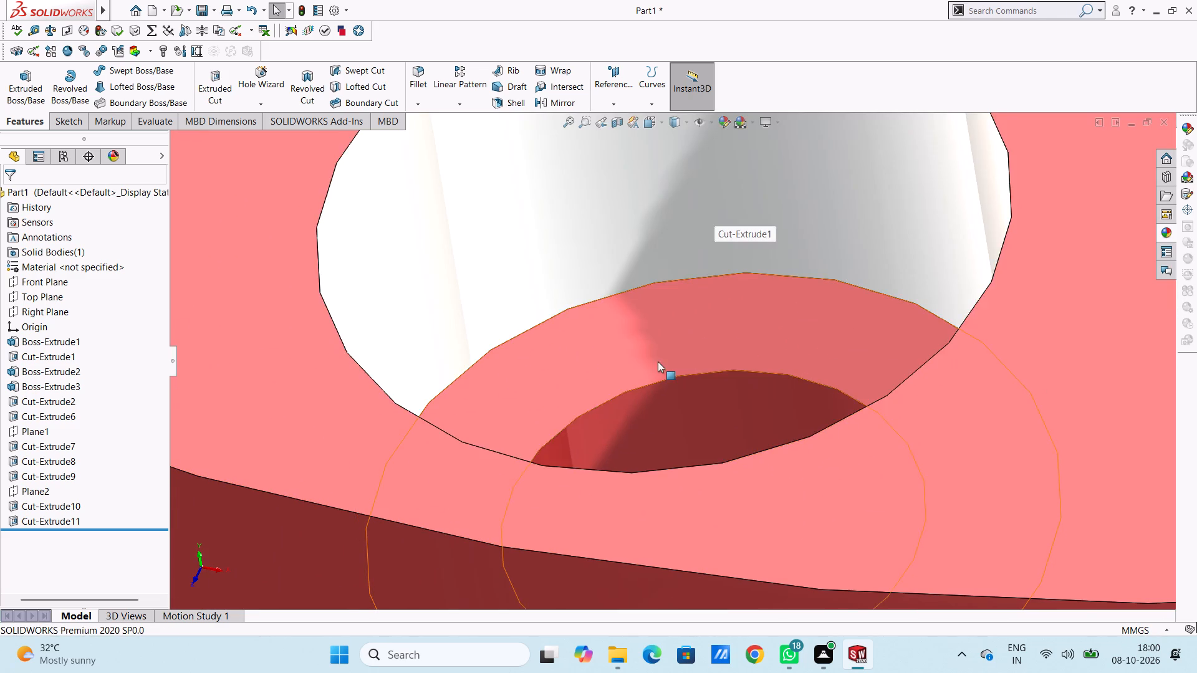
Apply the chromium plate appearance to only the narrower through-hole face of the second side's middle flange hole.
scroll(657, 365, up, 4)
middle_drag(673, 373, 680, 422)
scroll(679, 419, down, 3)
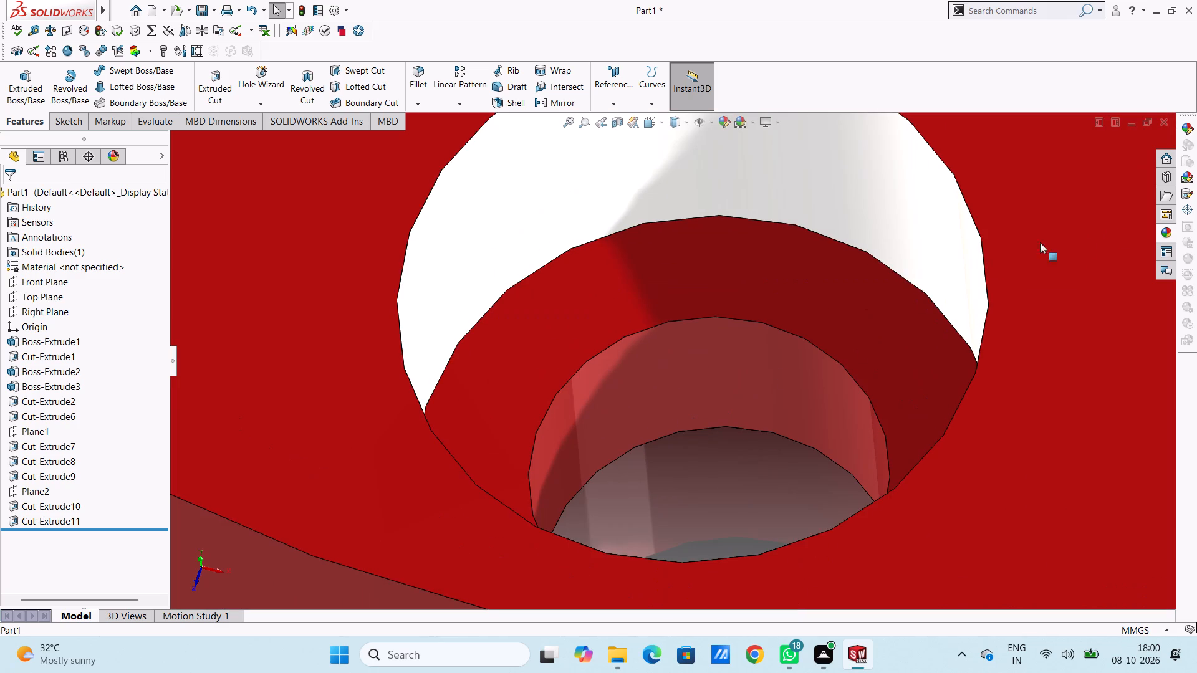
click(1166, 234)
drag(1089, 392, 786, 394)
click(786, 393)
Apply the chromium plate appearance to only the counterbore wall of the last unplated flange hole, beside the opposite arm.
scroll(715, 404, up, 13)
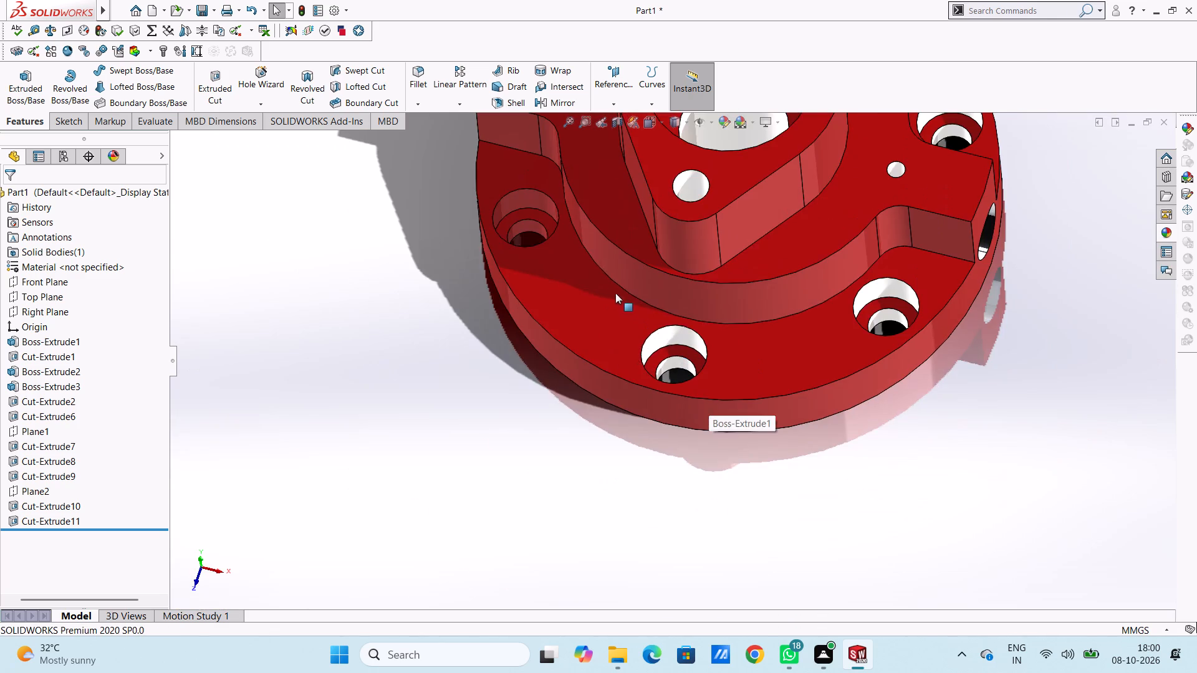
middle_drag(607, 291, 613, 298)
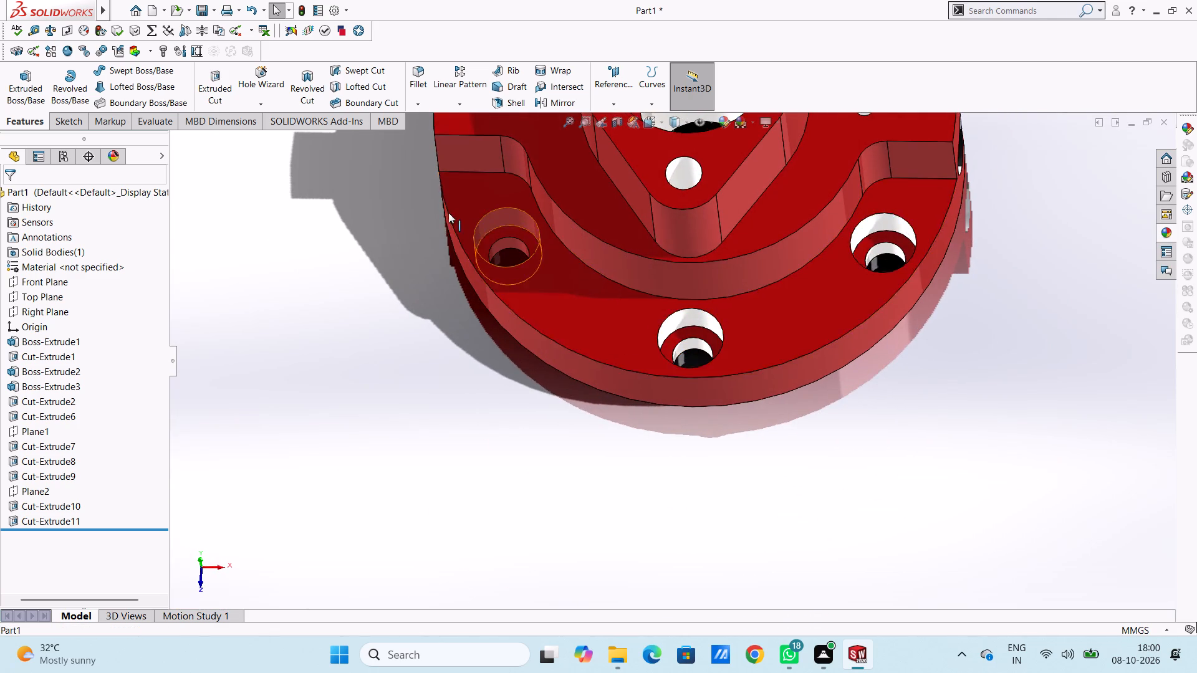
scroll(448, 212, up, 3)
scroll(448, 212, down, 4)
scroll(880, 442, down, 4)
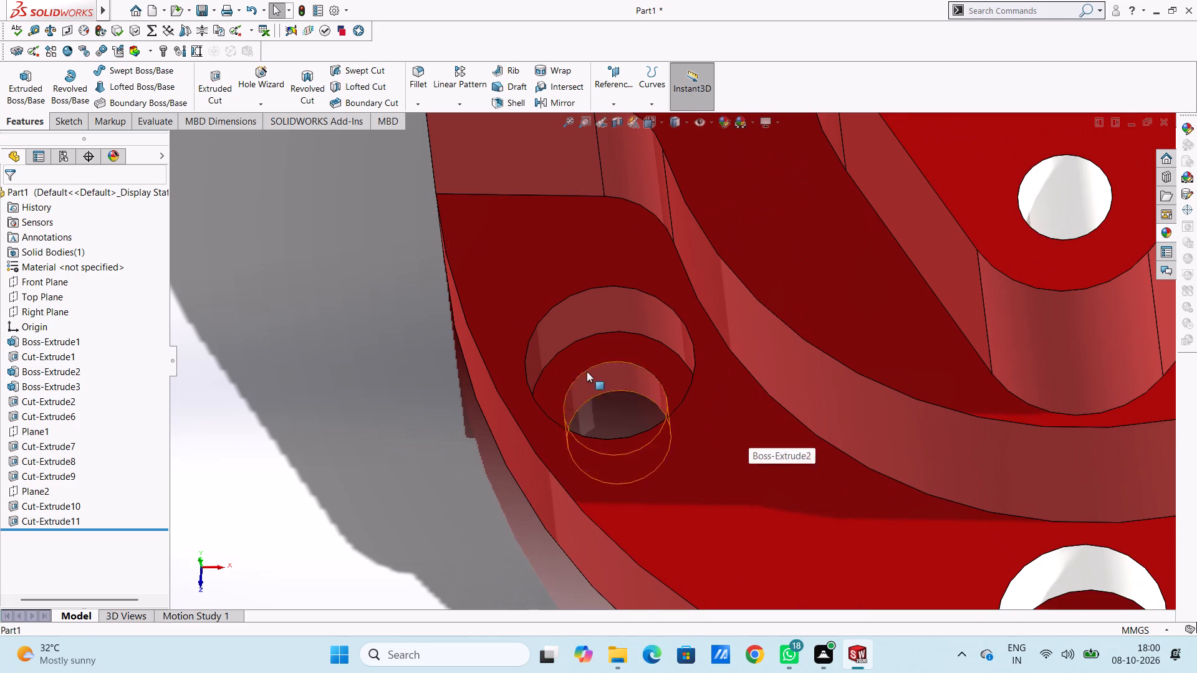
scroll(586, 369, down, 3)
click(1169, 227)
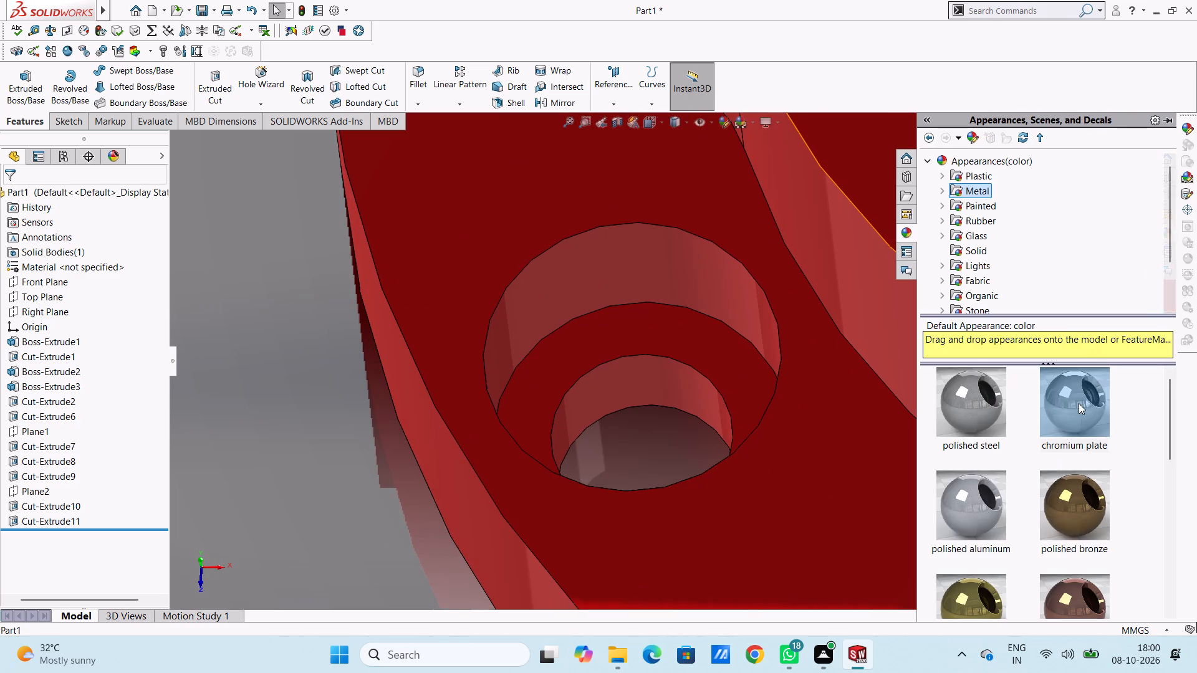
drag(1079, 401, 687, 290)
click(687, 290)
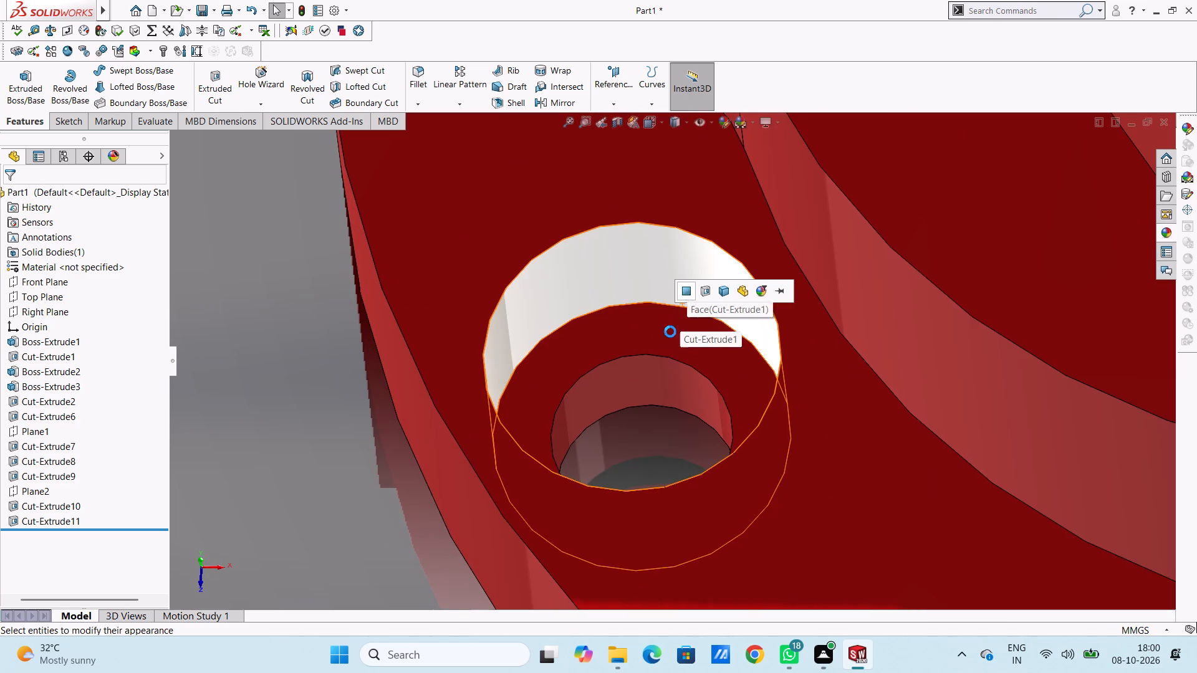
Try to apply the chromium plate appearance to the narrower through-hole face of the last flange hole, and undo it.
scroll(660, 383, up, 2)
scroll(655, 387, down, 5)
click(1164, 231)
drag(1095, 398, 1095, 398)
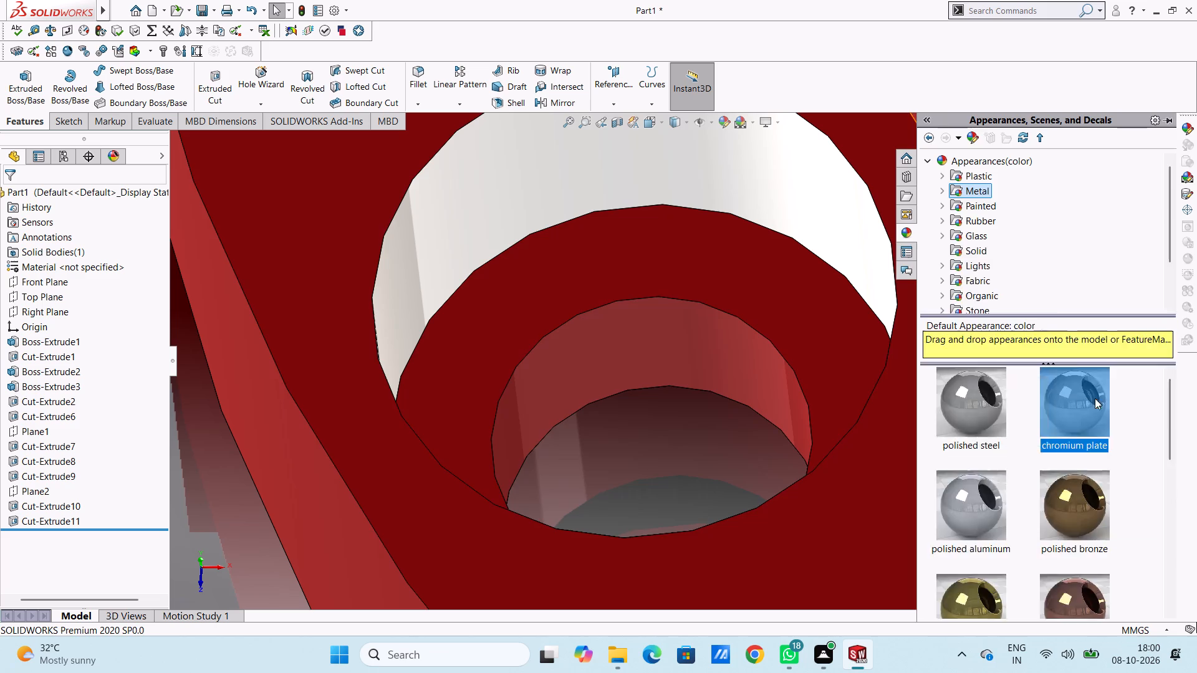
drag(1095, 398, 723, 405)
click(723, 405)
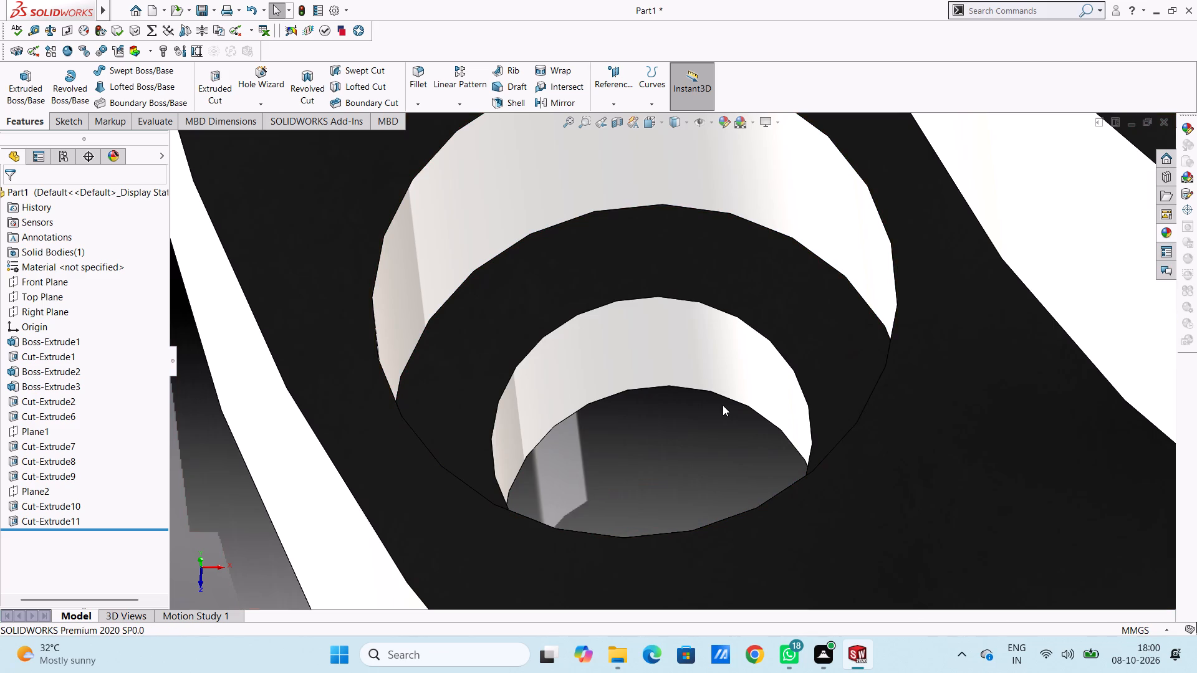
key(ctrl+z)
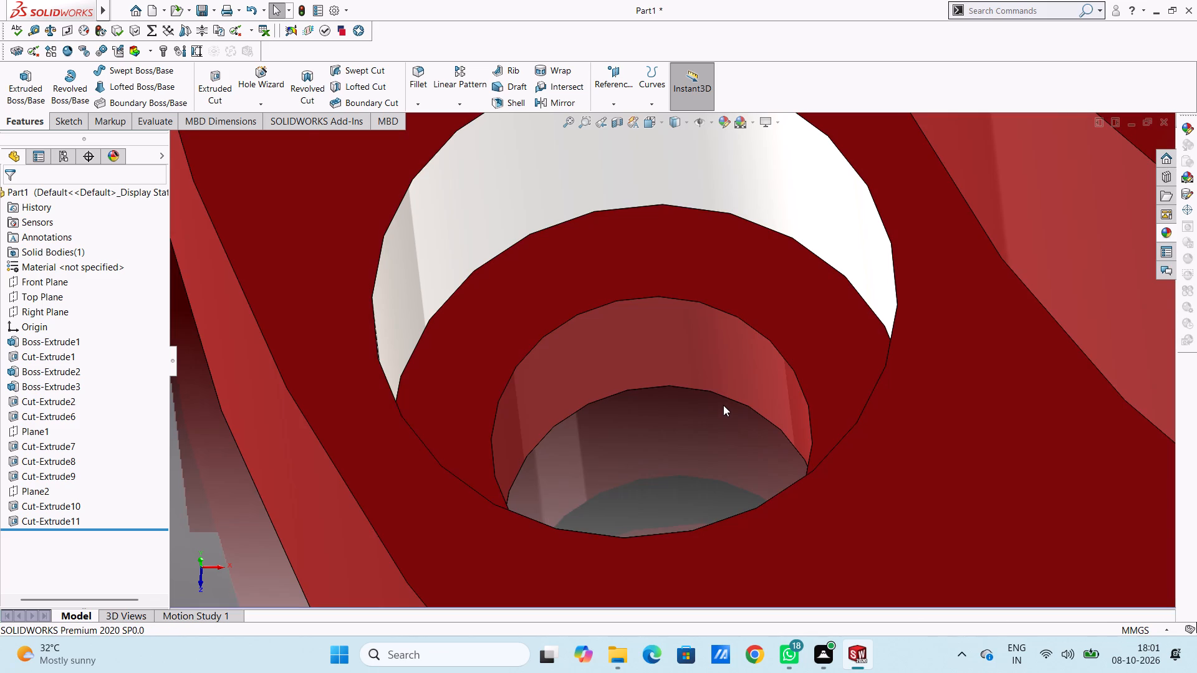
Apply the chromium plate appearance to only the narrower through-hole face of the last flange hole, beside the opposite arm.
scroll(726, 400, up, 5)
middle_drag(695, 400, 716, 399)
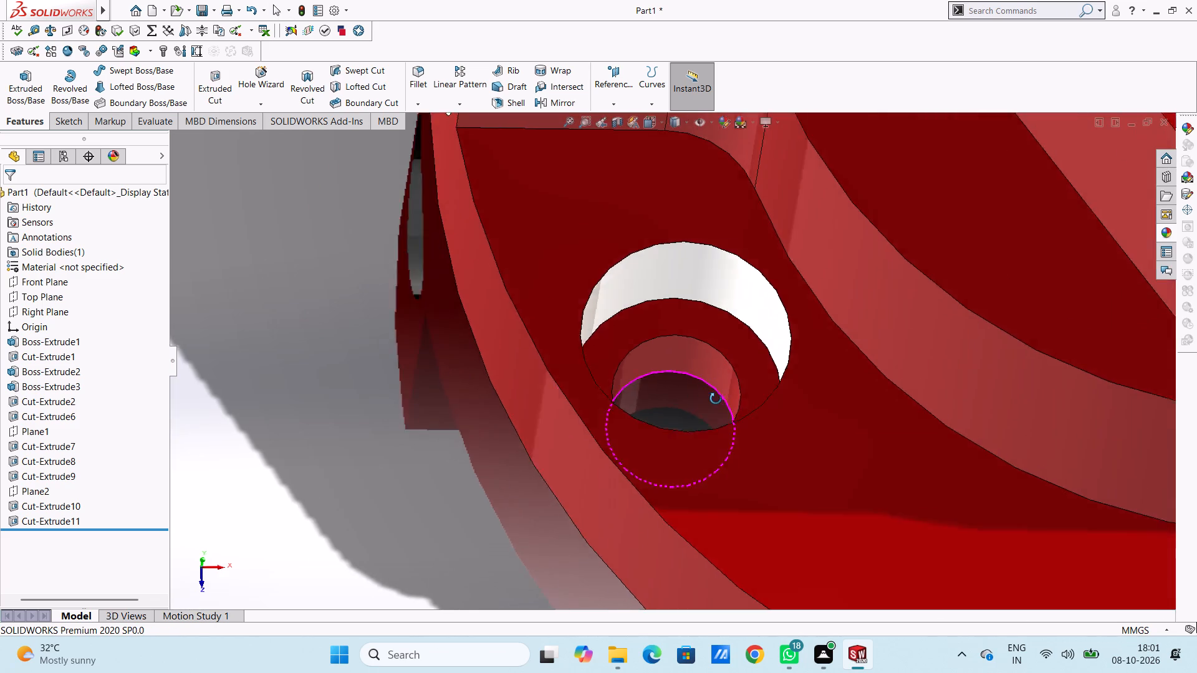
middle_drag(716, 399, 724, 444)
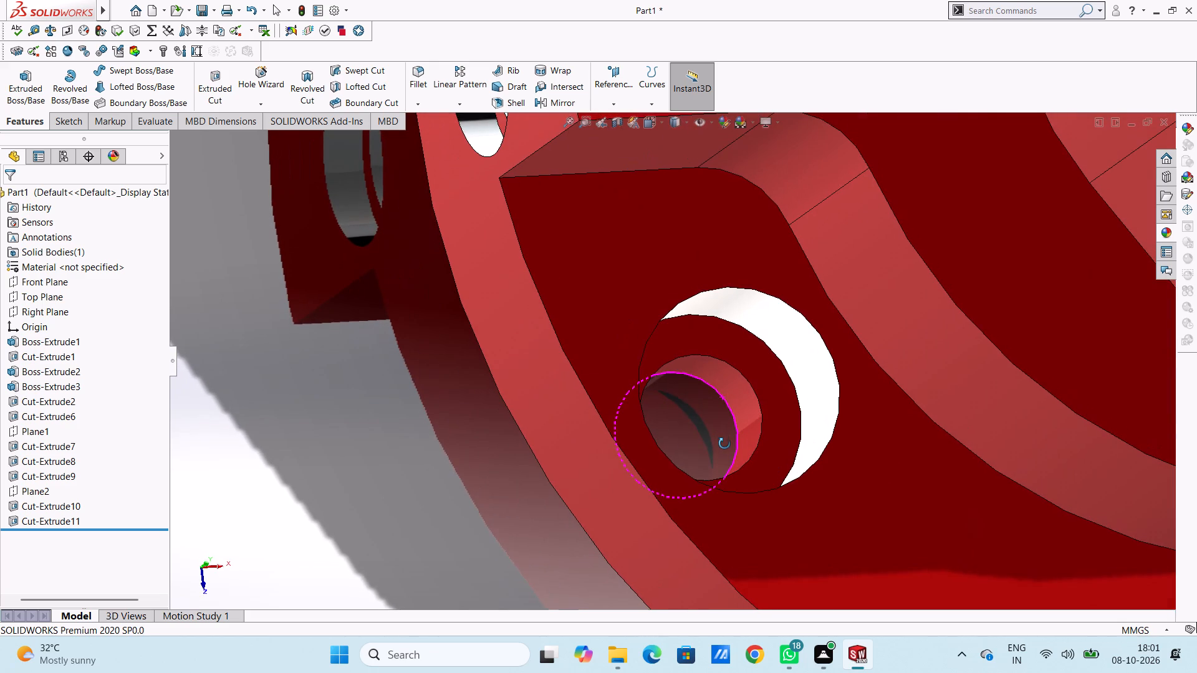
middle_drag(724, 444, 691, 415)
scroll(675, 386, down, 3)
click(1168, 231)
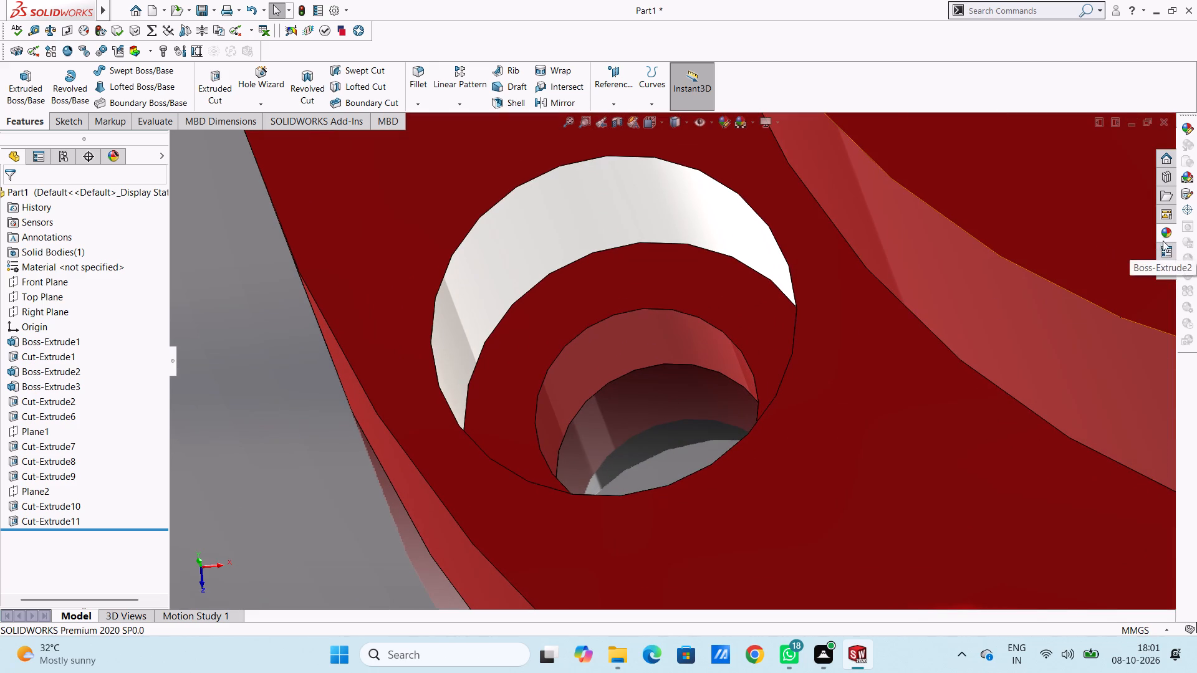
drag(1089, 388, 603, 365)
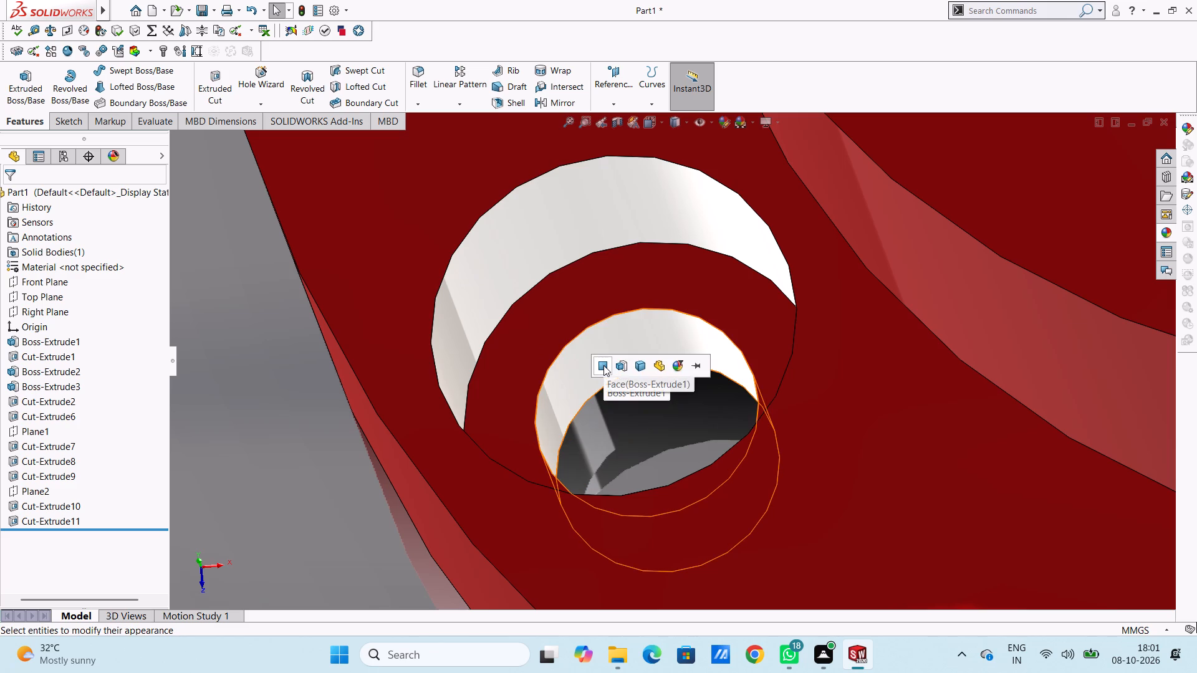
click(603, 365)
Examine the hole faces around the whole flange from several angles, finishing in the isometric view.
scroll(663, 417, up, 12)
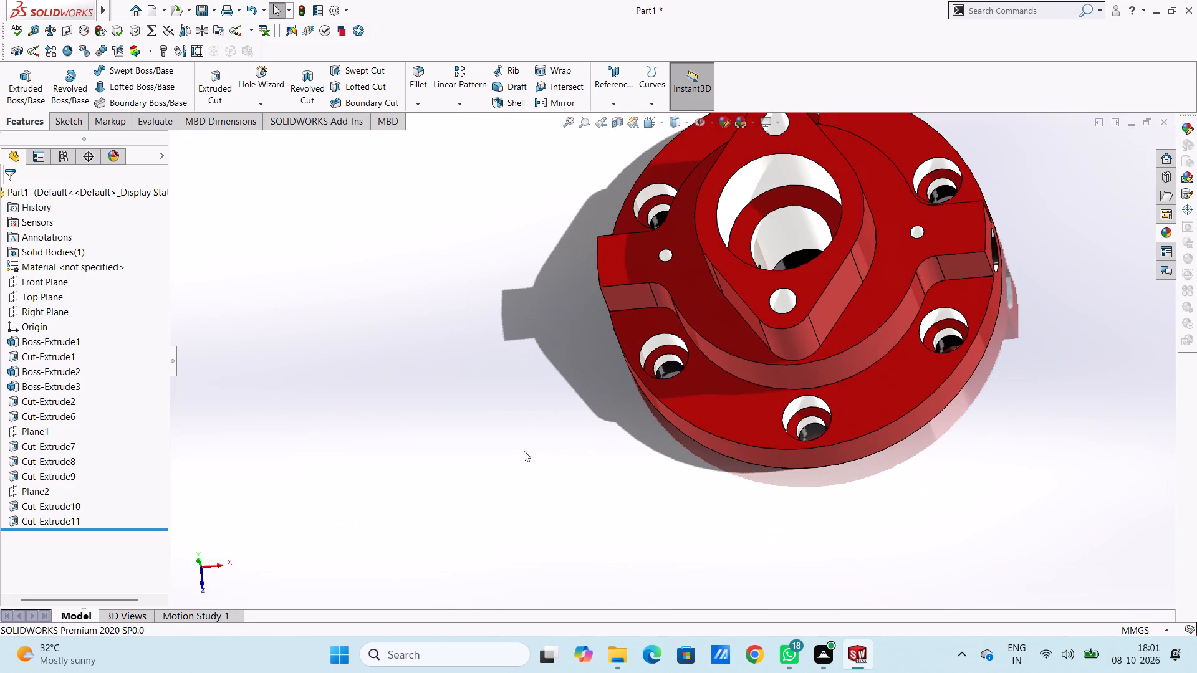
middle_drag(525, 451, 590, 395)
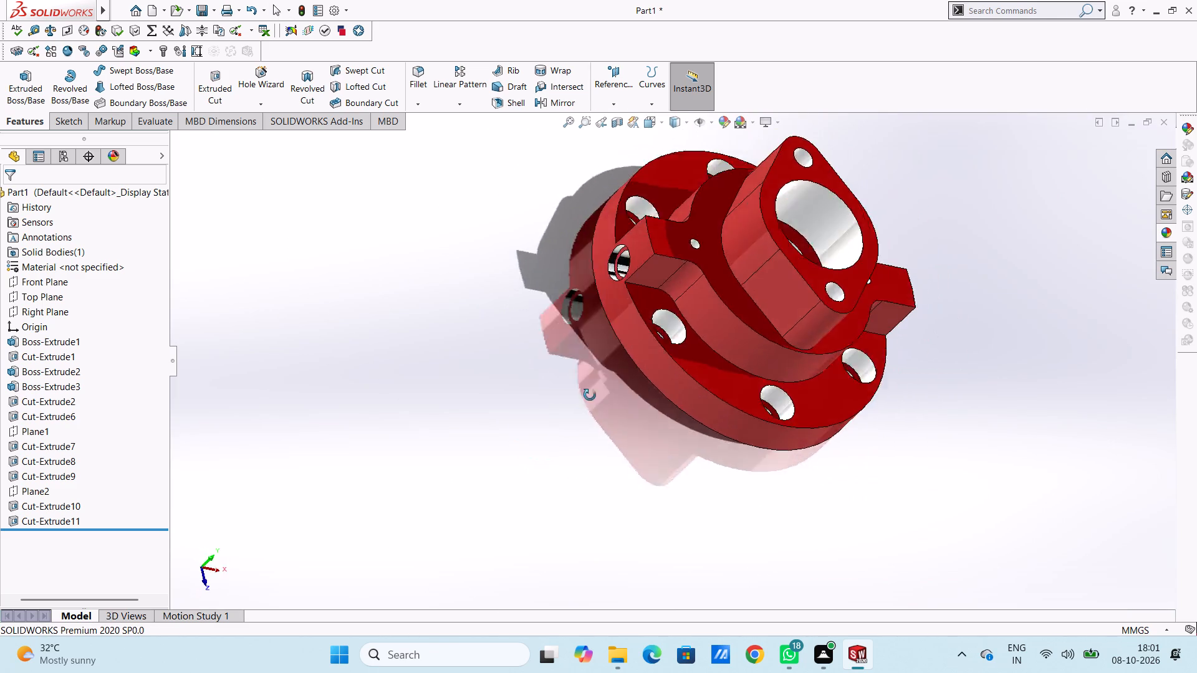
middle_drag(590, 395, 534, 382)
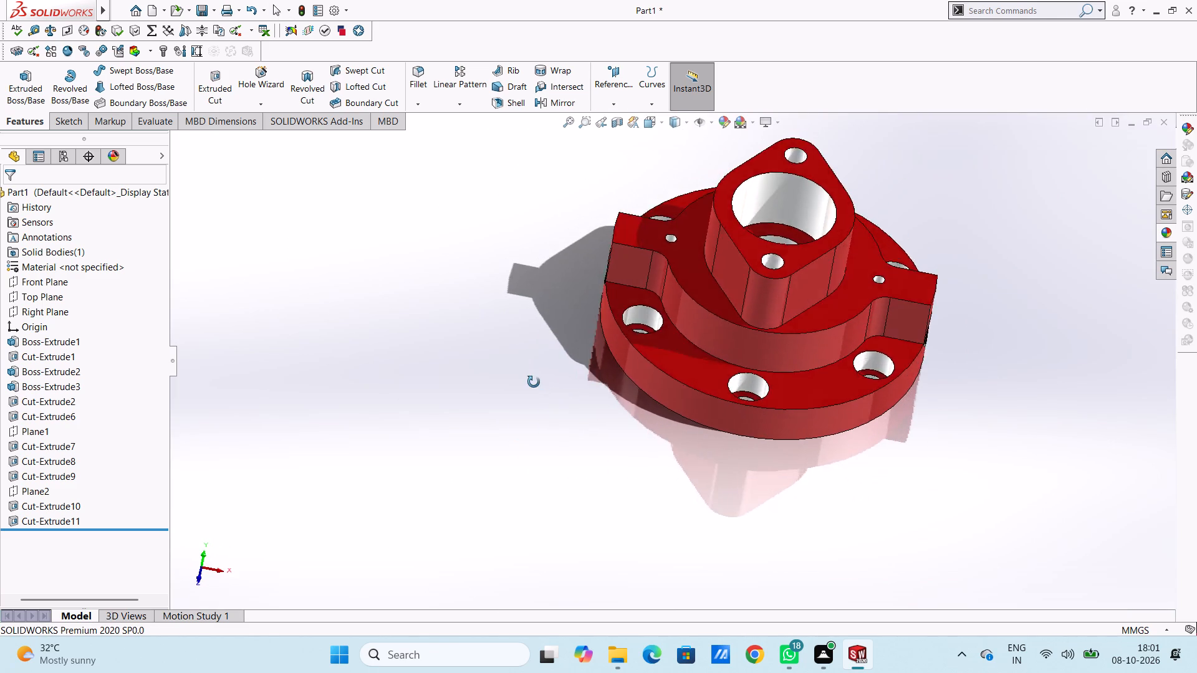
middle_drag(534, 382, 529, 381)
key(Escape)
key(Escape)
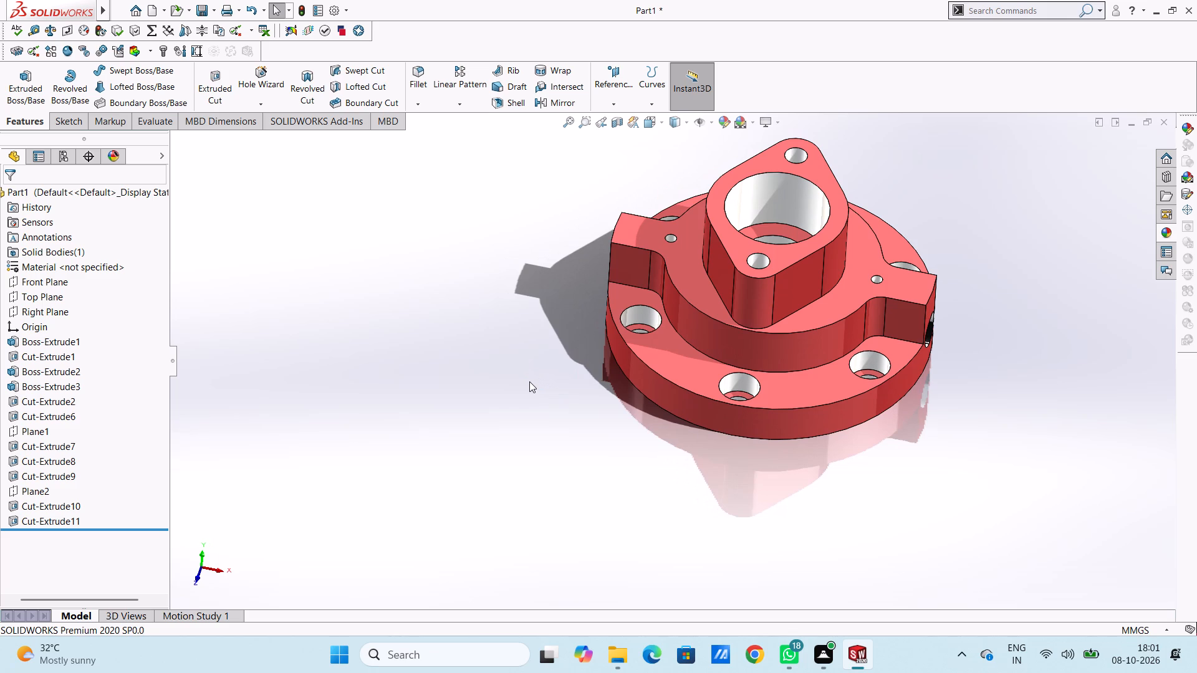
key(ctrl+7)
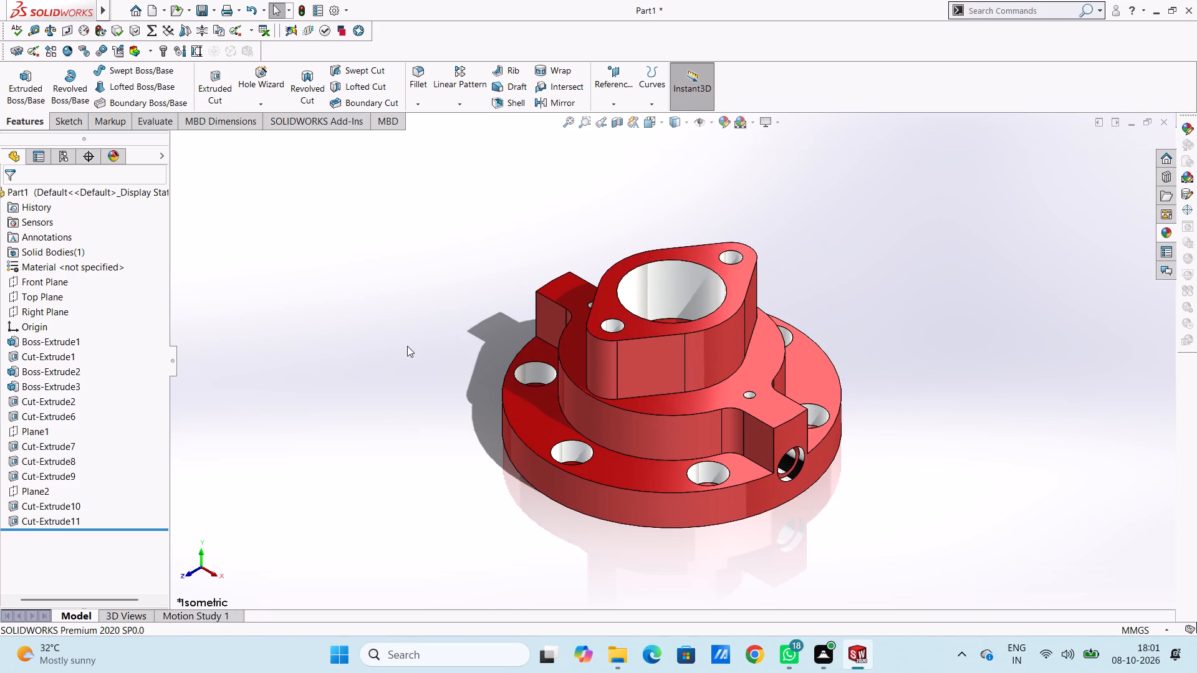
Save the part in the Documents folder as "flanged bearing housing with tri lobe cap".
key(ctrl+s)
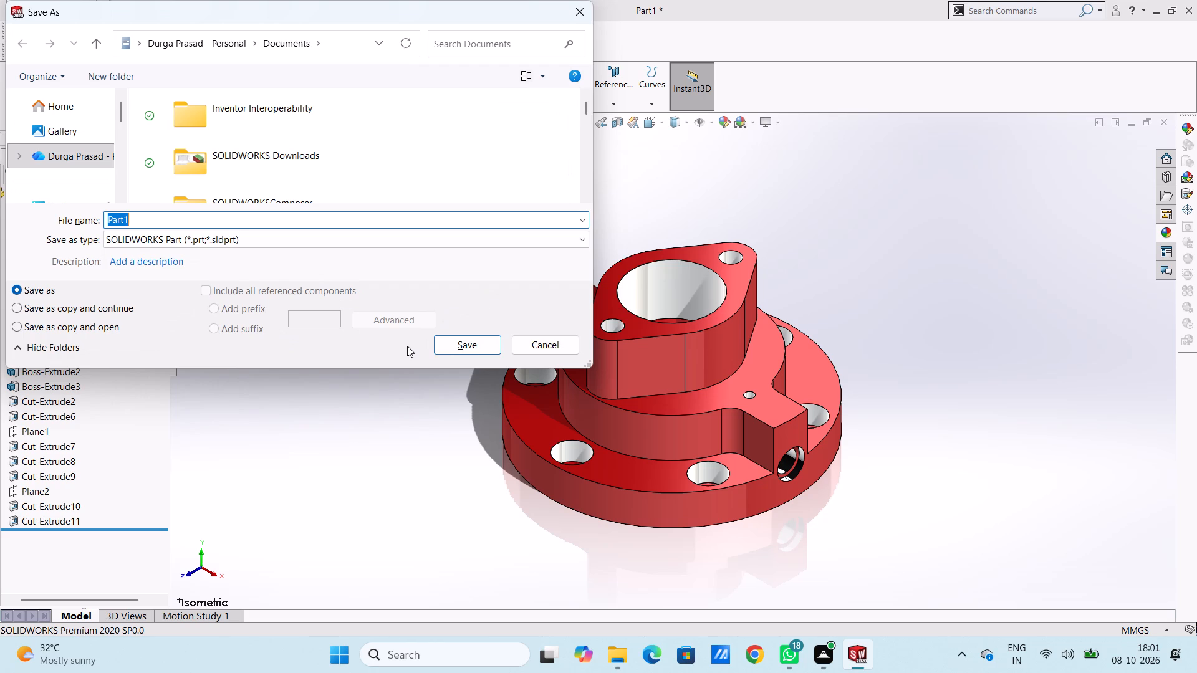
text(flan)
text(ged)
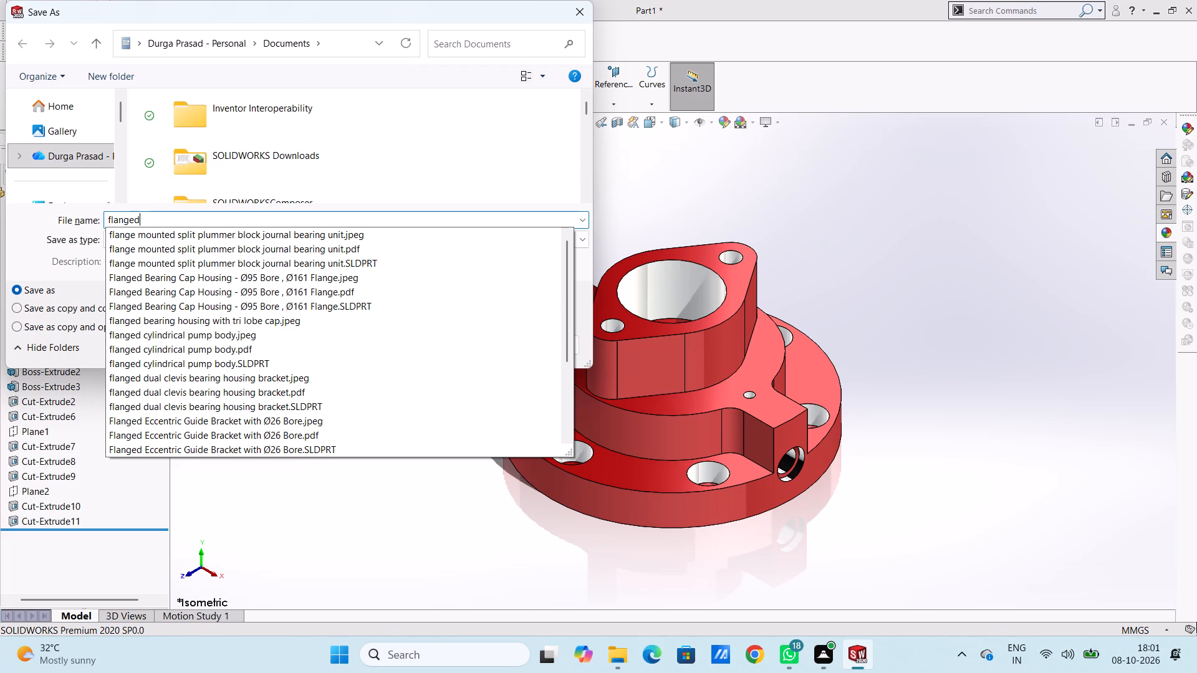
key(space)
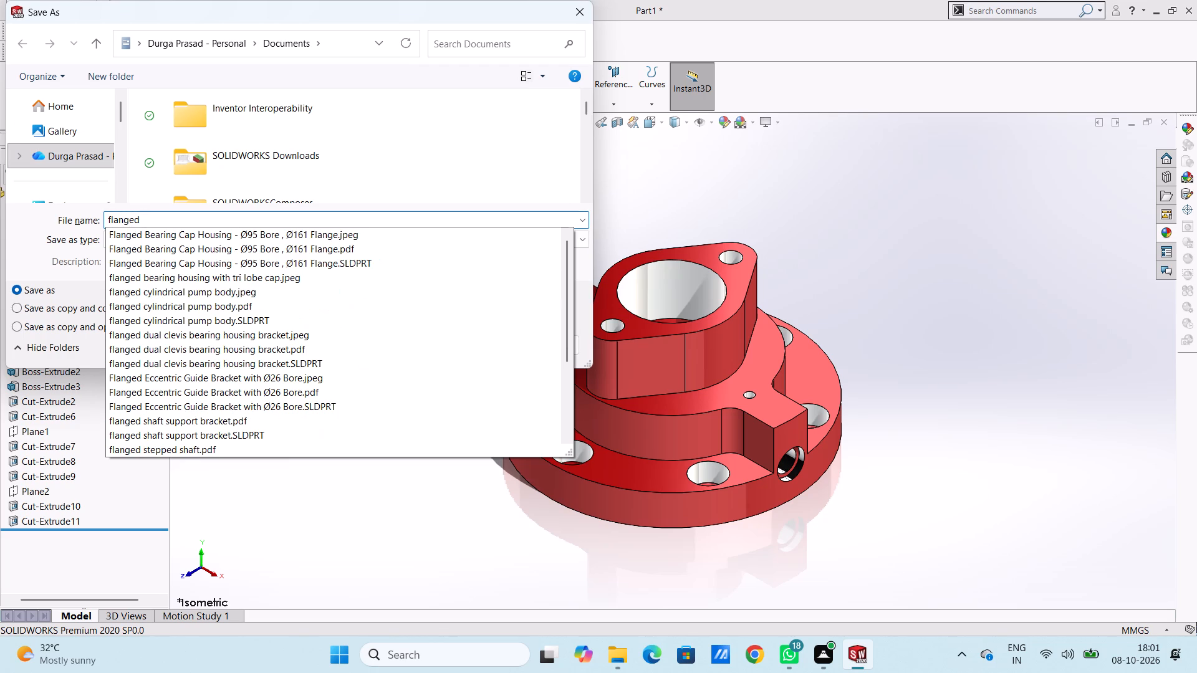
text(bear)
text(ing)
key(space)
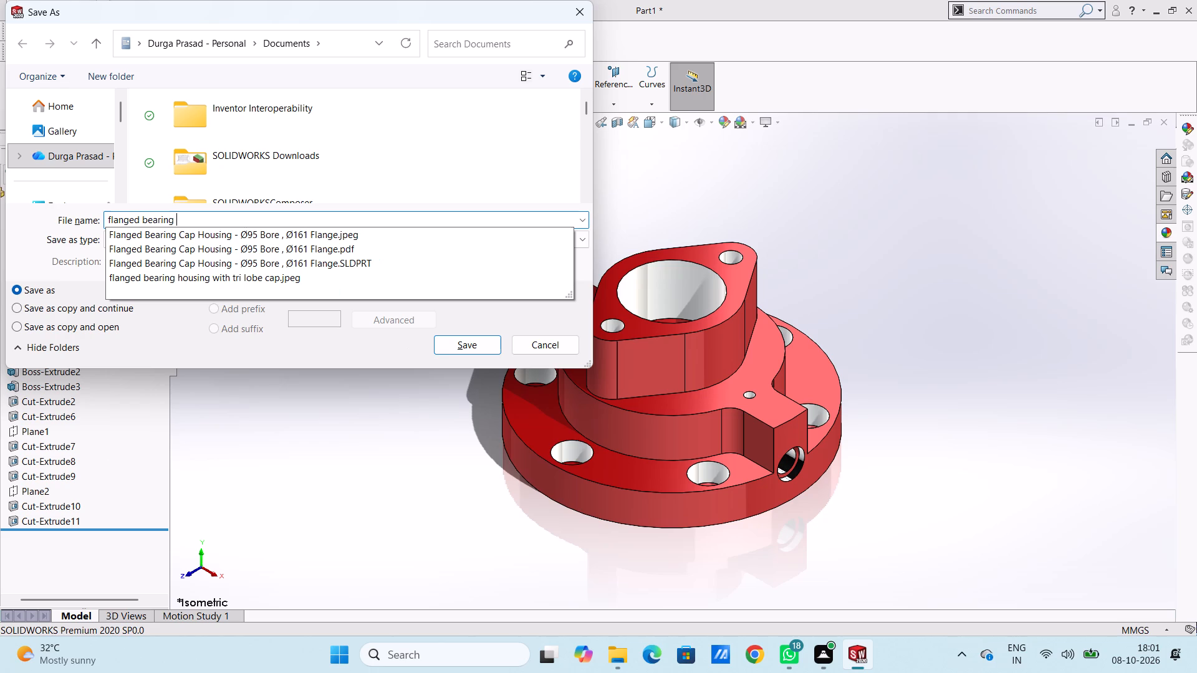
text(housing)
key(space)
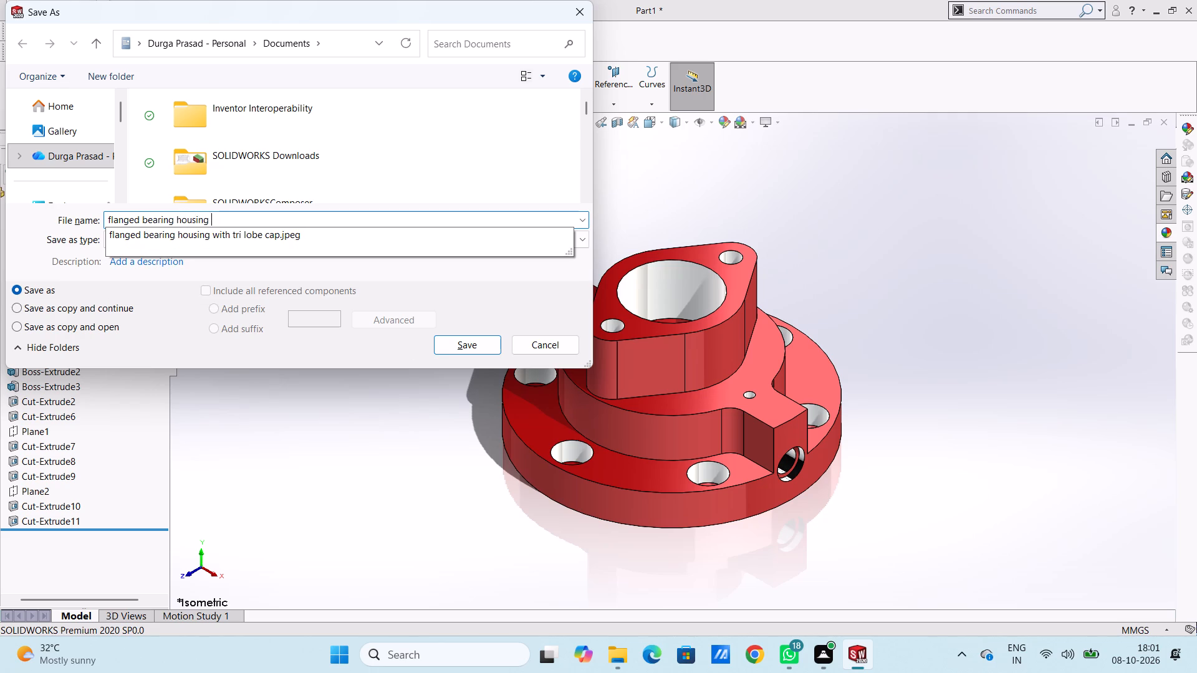
text(wi)
text(th)
key(space)
text(tri lobe)
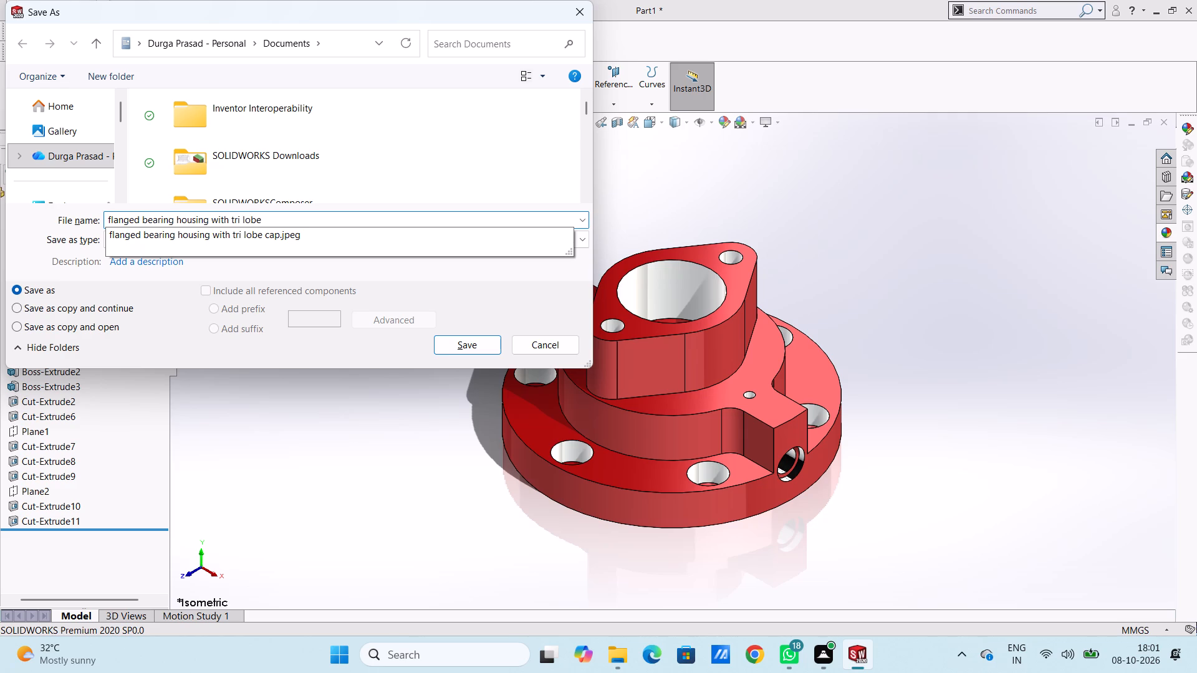
key(space)
text(ca)
key(p)
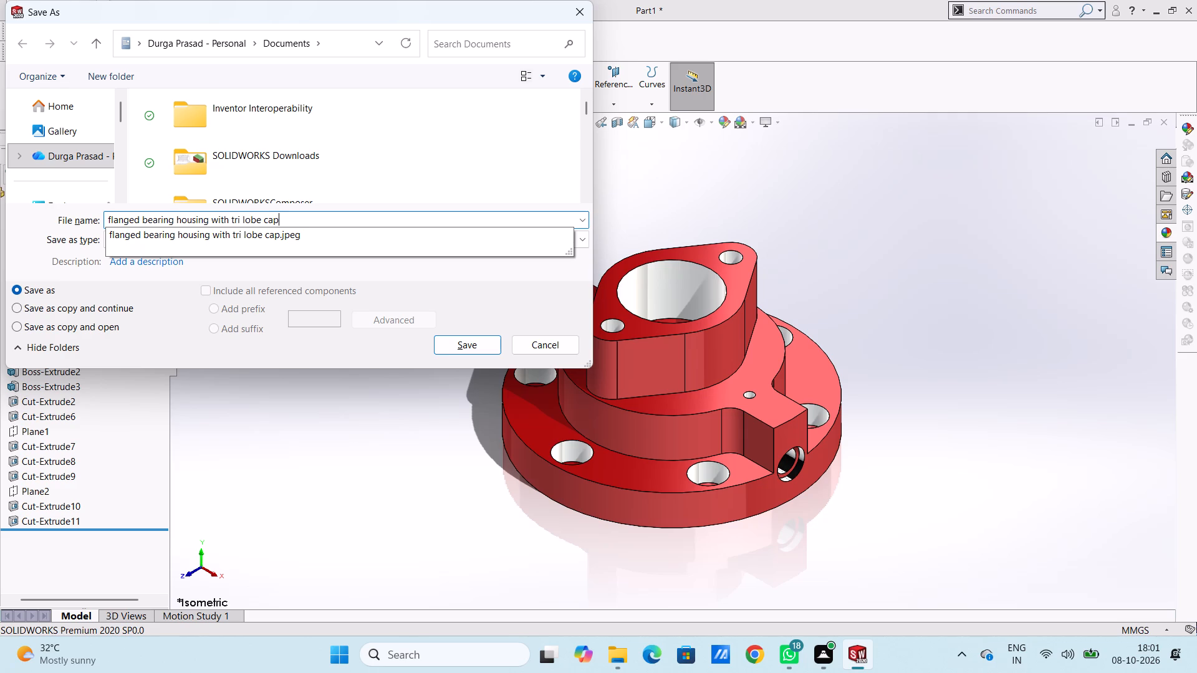
click(453, 347)
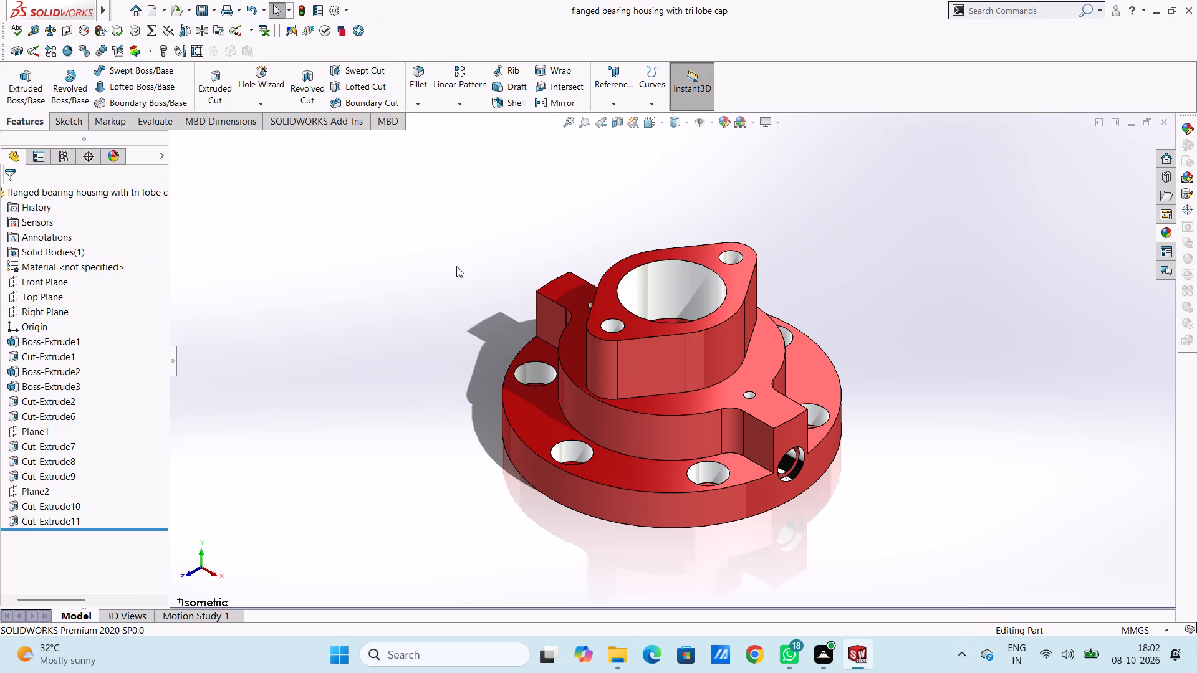
Save another copy of the part under the same name in a different file format.
click(210, 12)
click(243, 42)
click(314, 244)
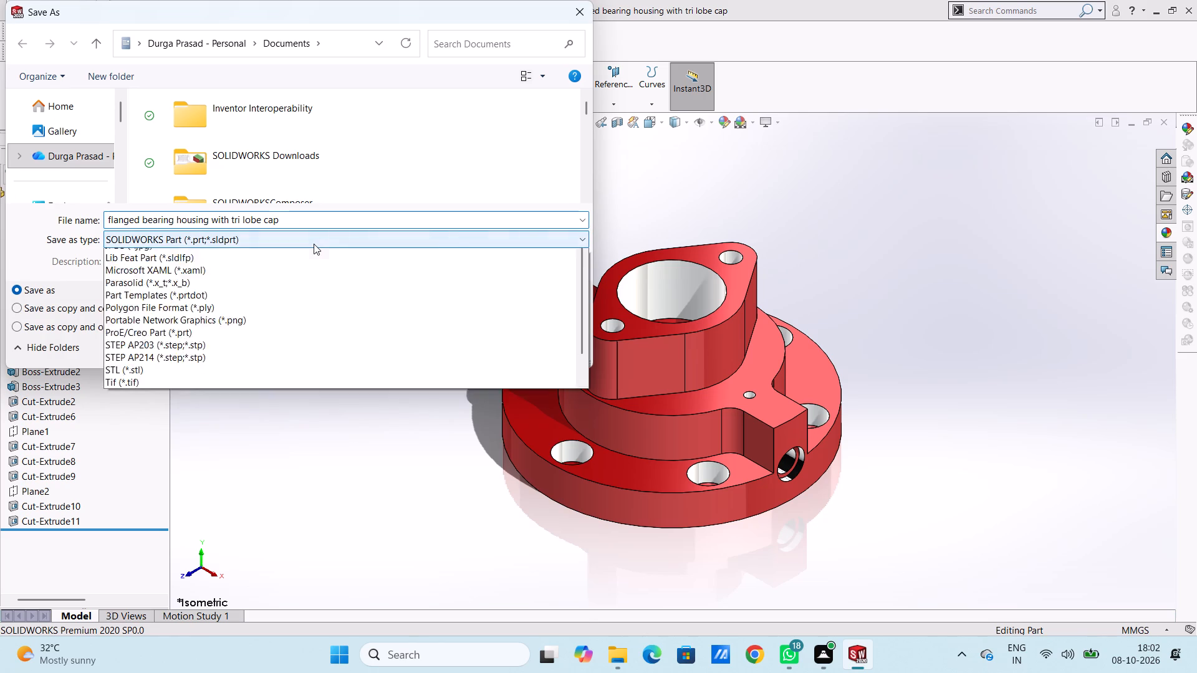
click(335, 340)
click(448, 367)
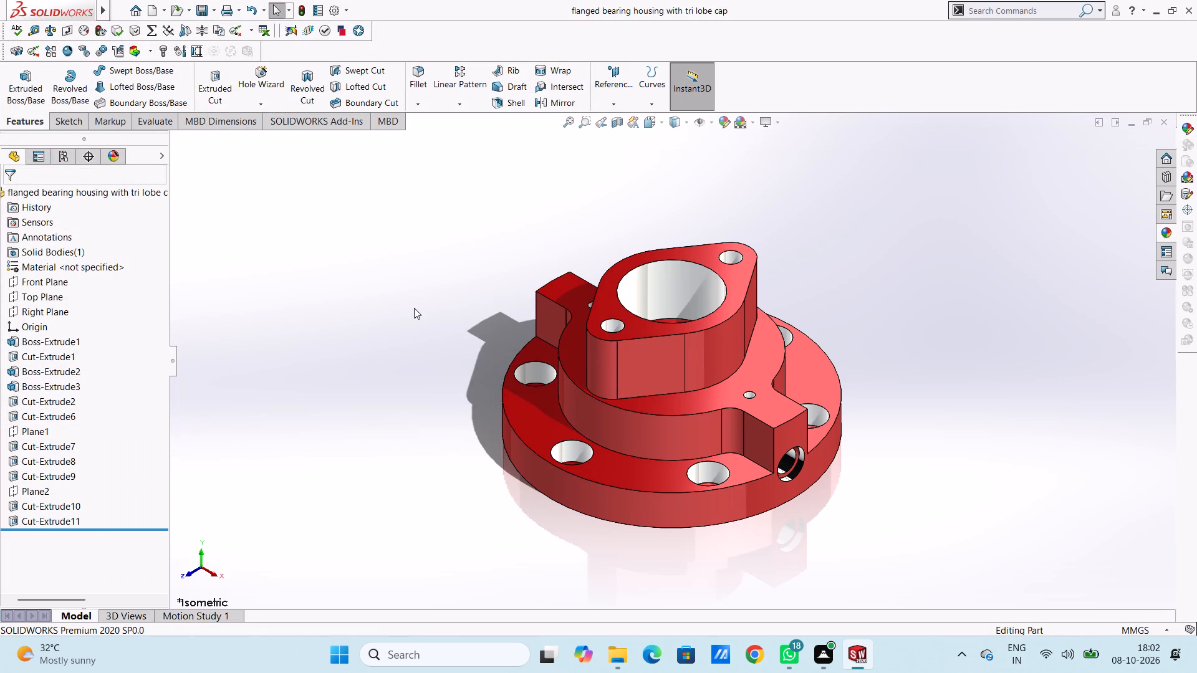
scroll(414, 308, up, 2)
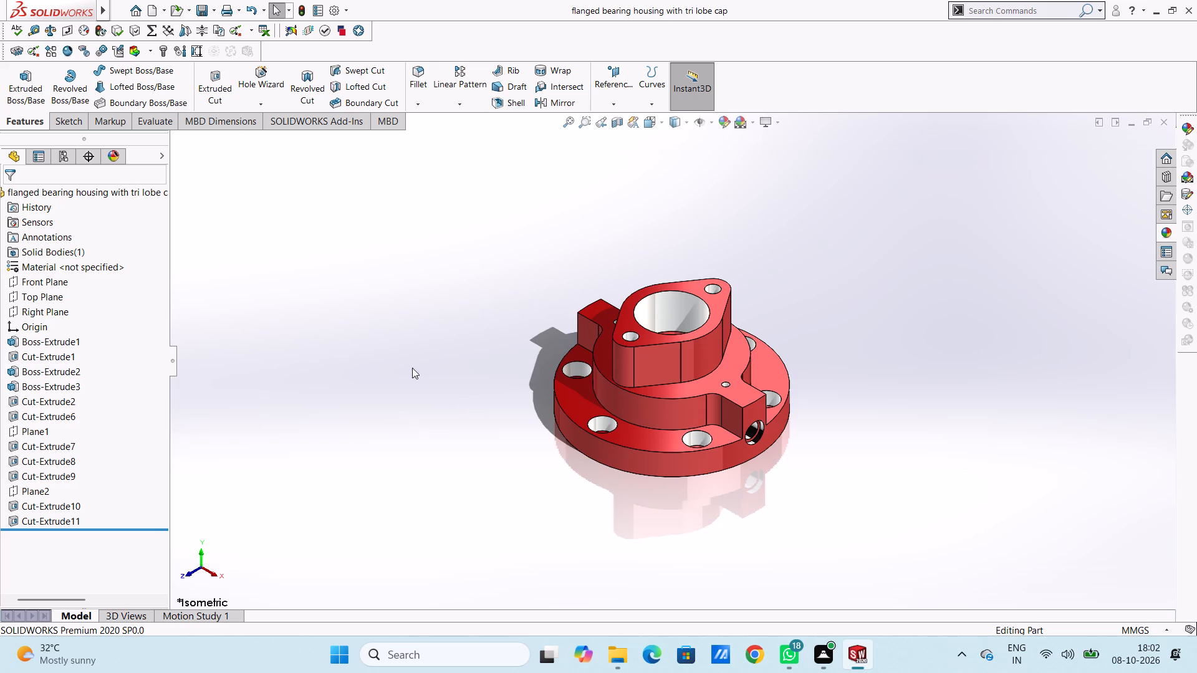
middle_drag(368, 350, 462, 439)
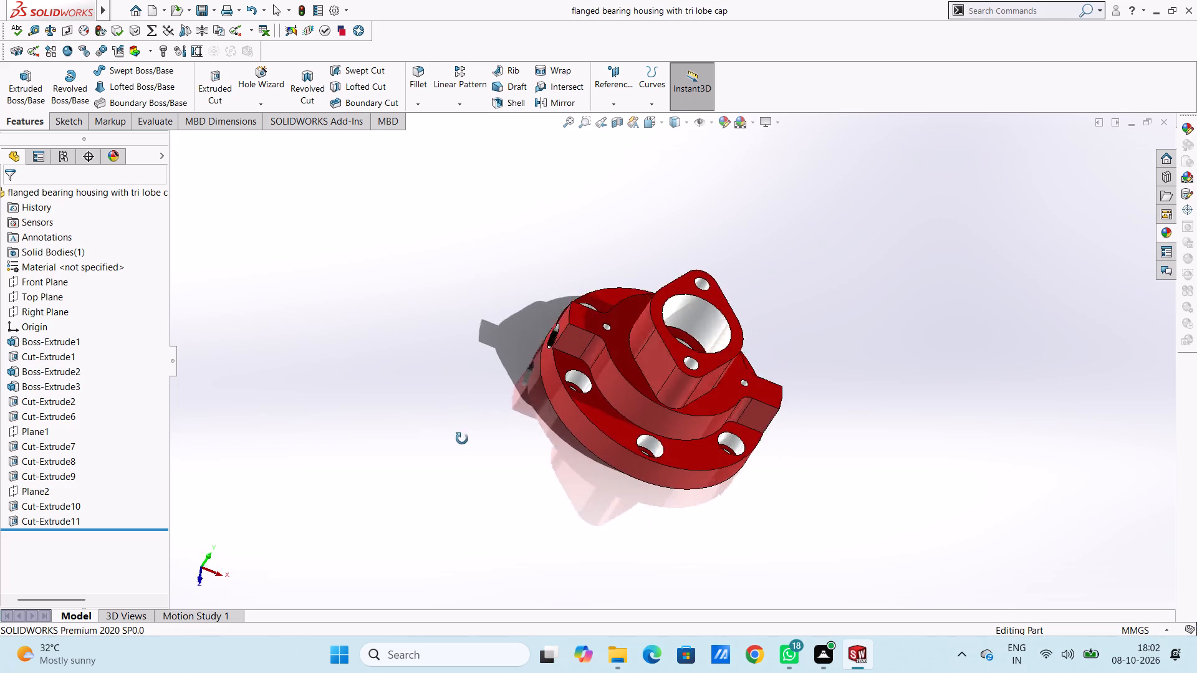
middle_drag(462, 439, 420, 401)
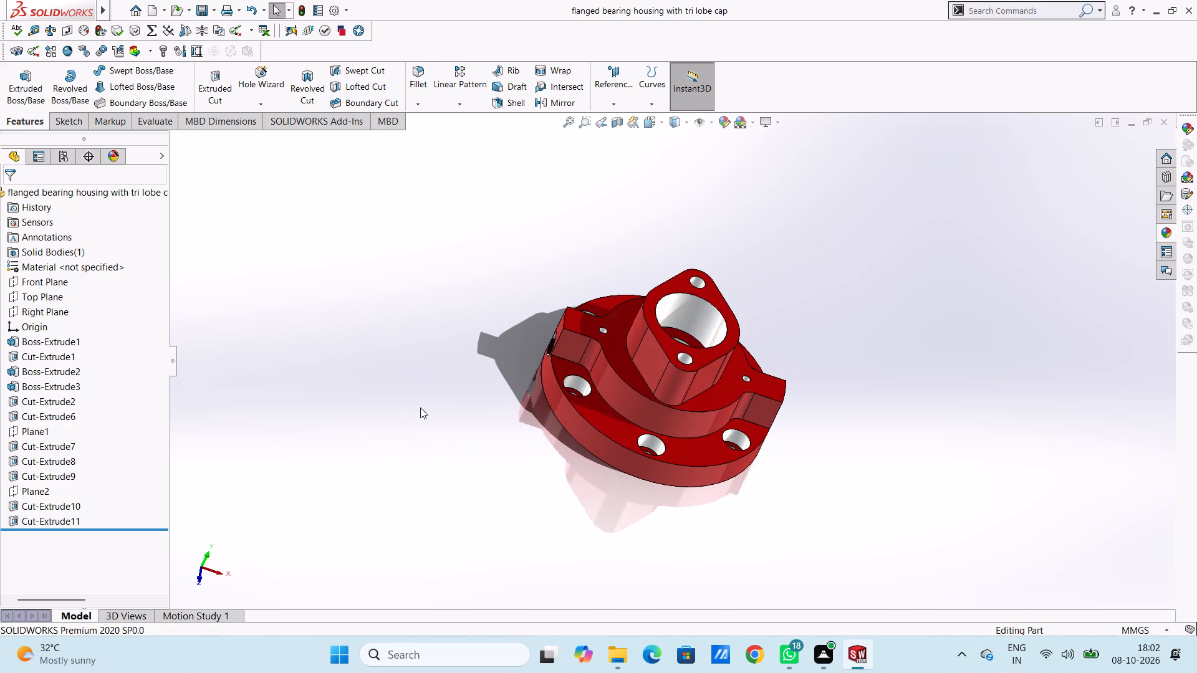